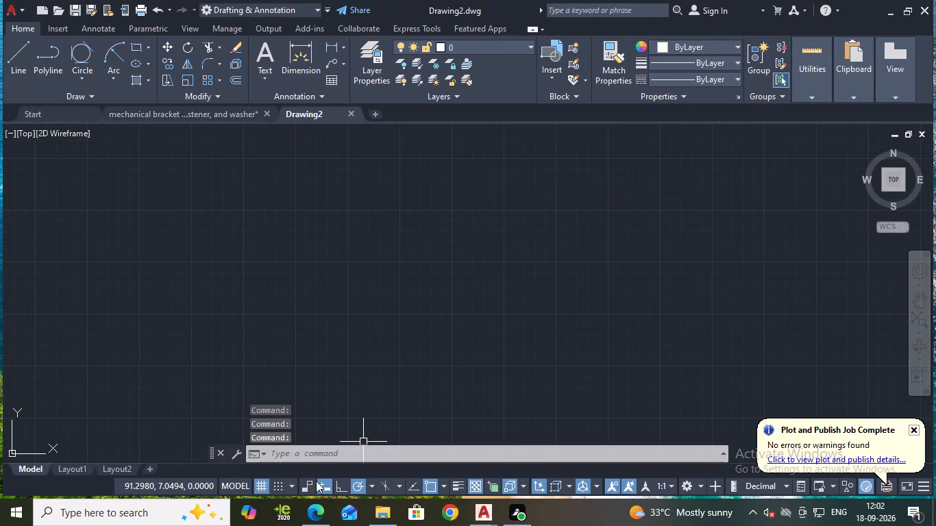
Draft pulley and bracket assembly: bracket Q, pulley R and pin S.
Turn on the command history log file with LOGFILEON.
click(306, 449)
text(log)
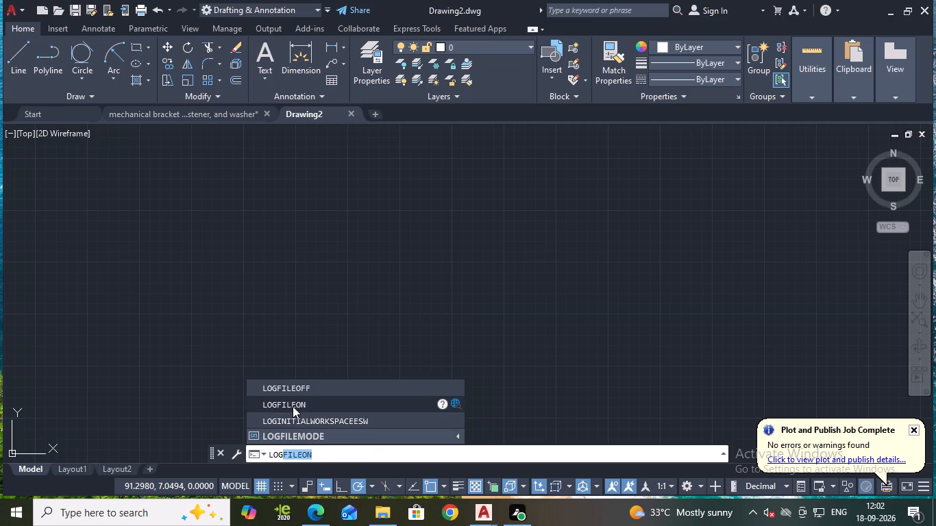
click(292, 405)
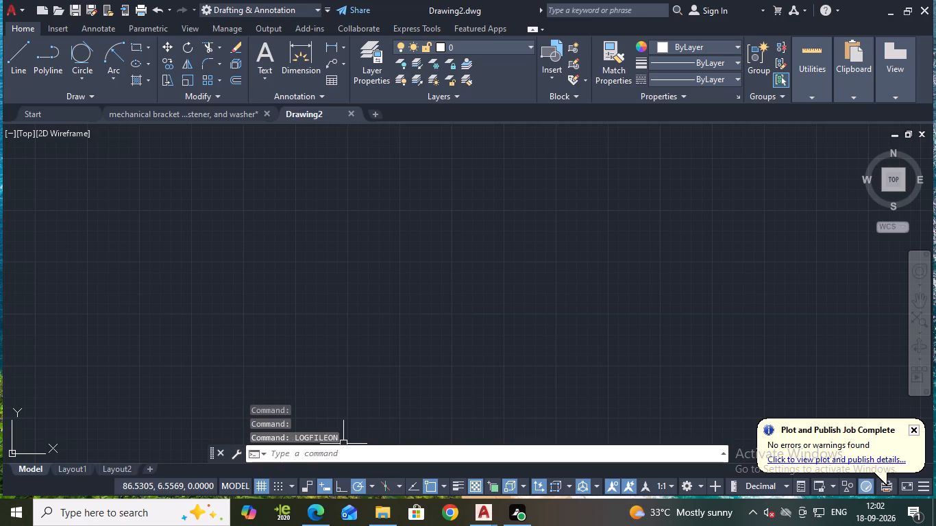
Modify the Standard dimension style to use an arrow size of 3 and a text height of 4.
click(312, 458)
click(260, 488)
click(275, 452)
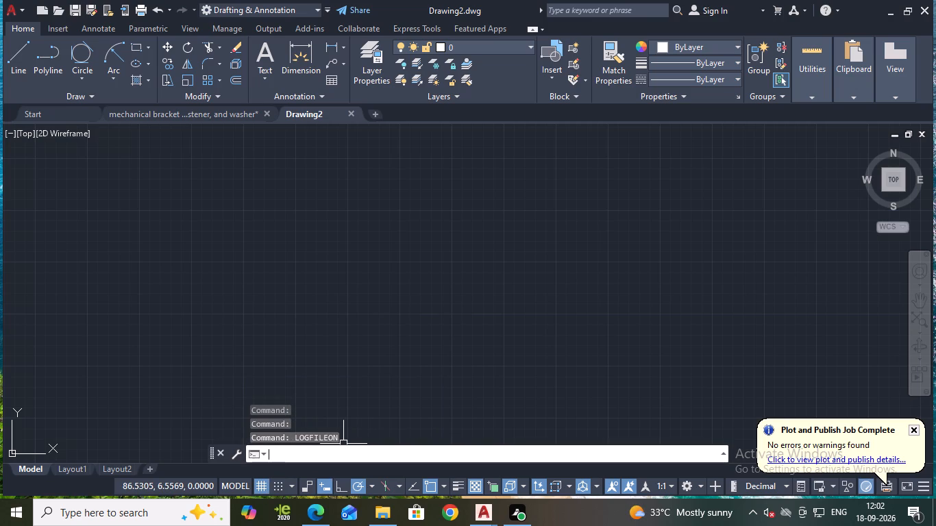
key(d)
key(Return)
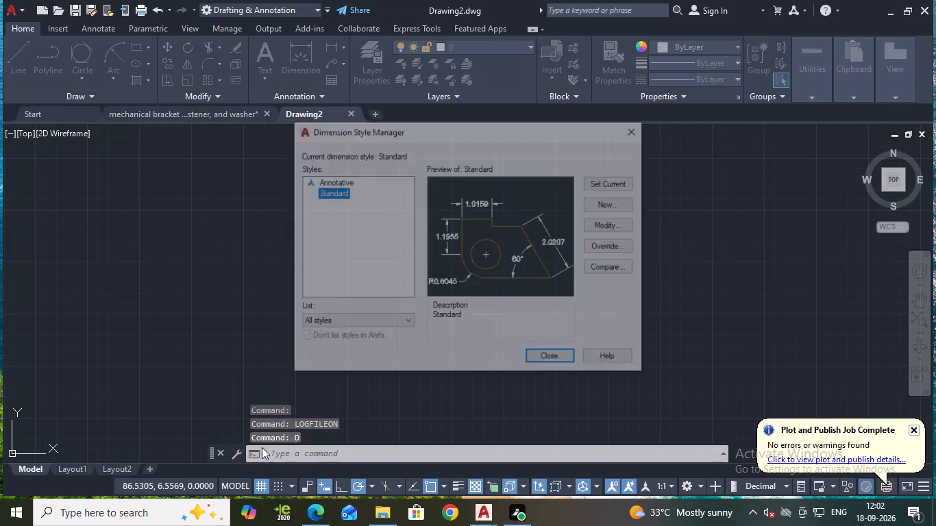
click(619, 221)
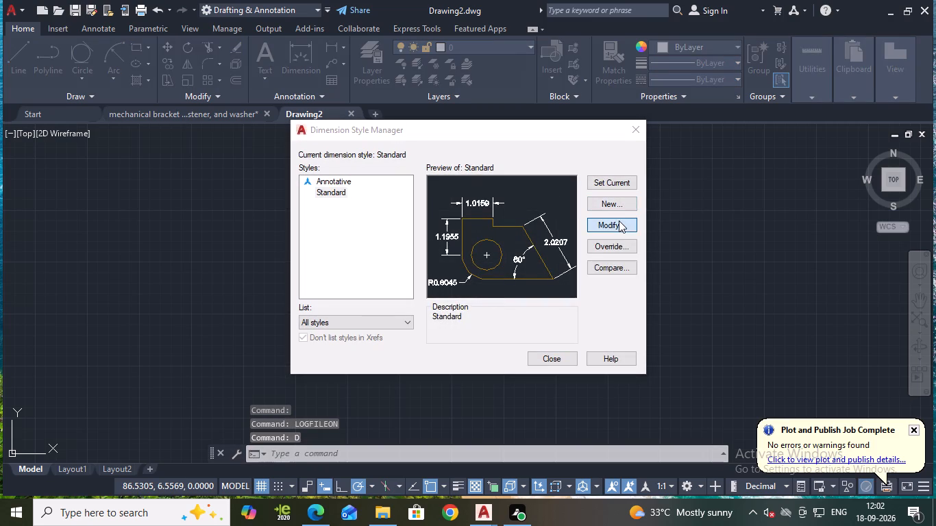
click(358, 105)
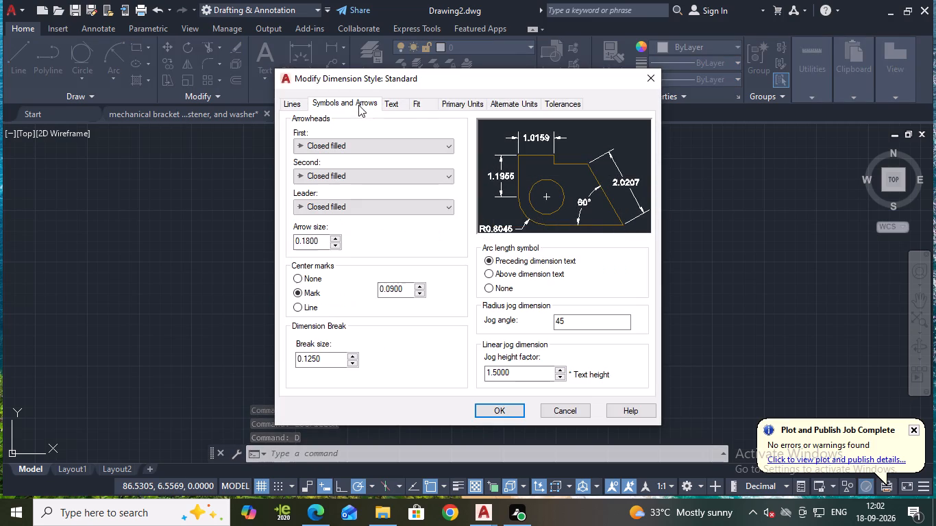
drag(323, 242, 249, 236)
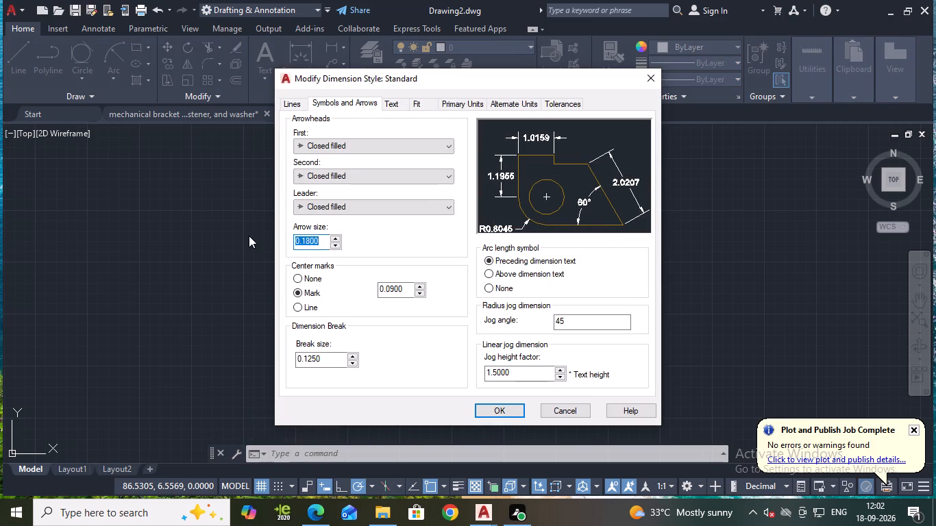
key(3)
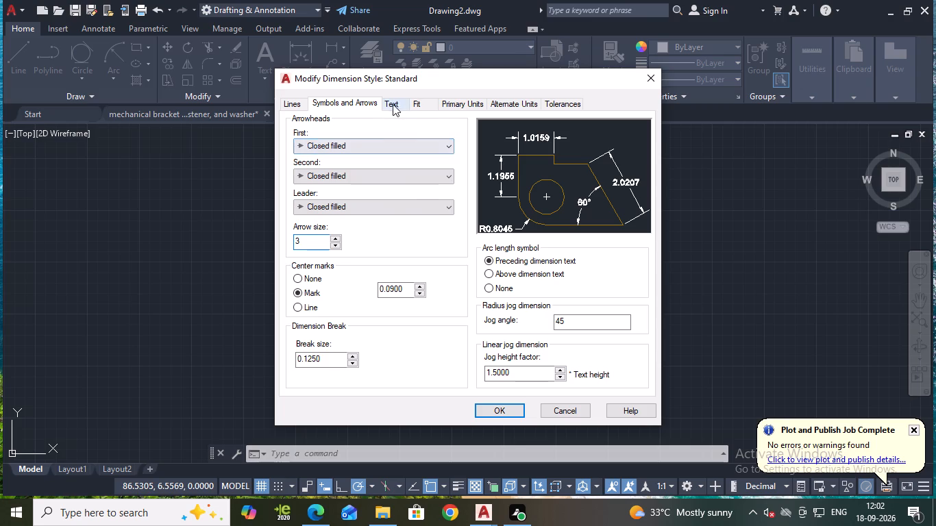
click(395, 103)
drag(443, 201, 387, 196)
key(4)
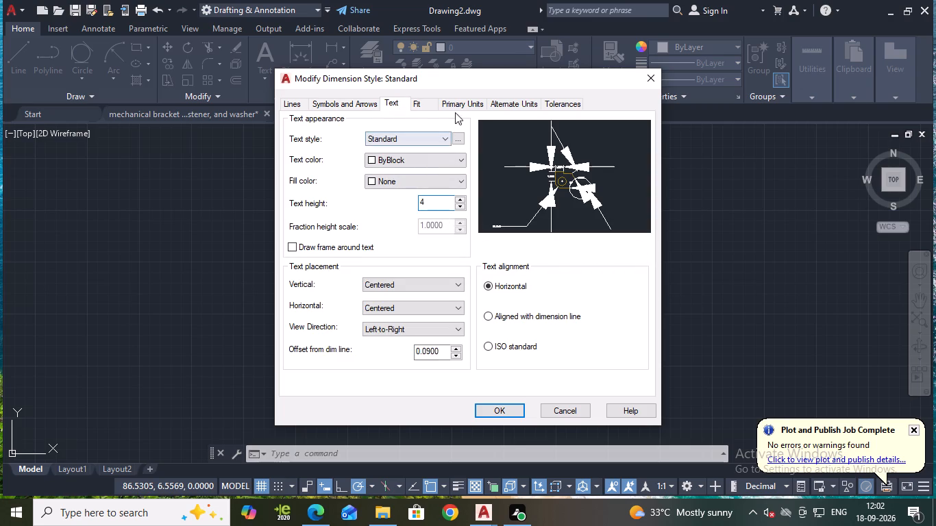
Set the Standard dimension style's linear precision to 0.0, save it and make it the current style.
click(456, 106)
click(425, 148)
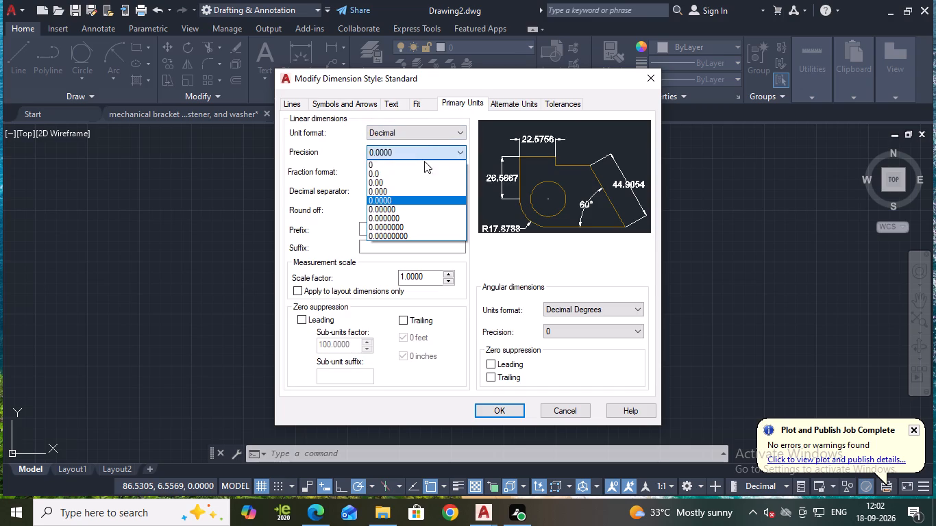
click(396, 171)
click(341, 100)
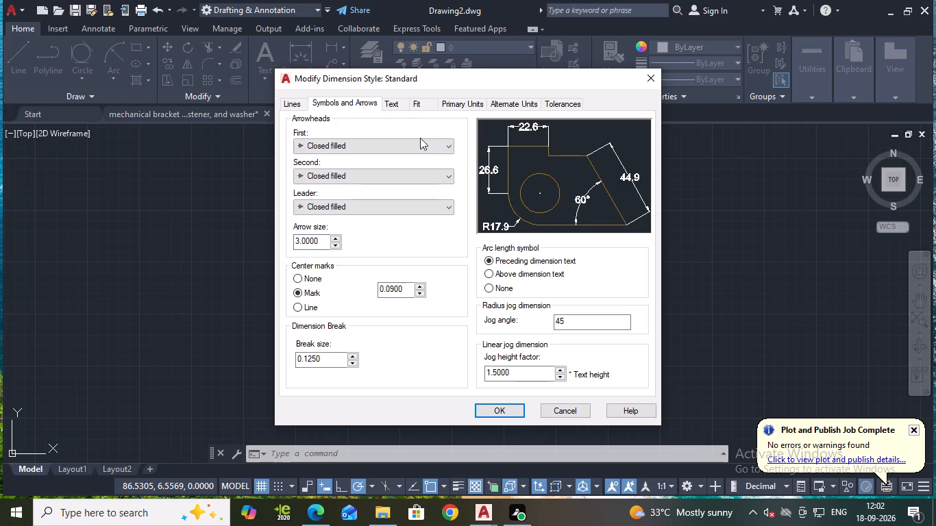
click(491, 403)
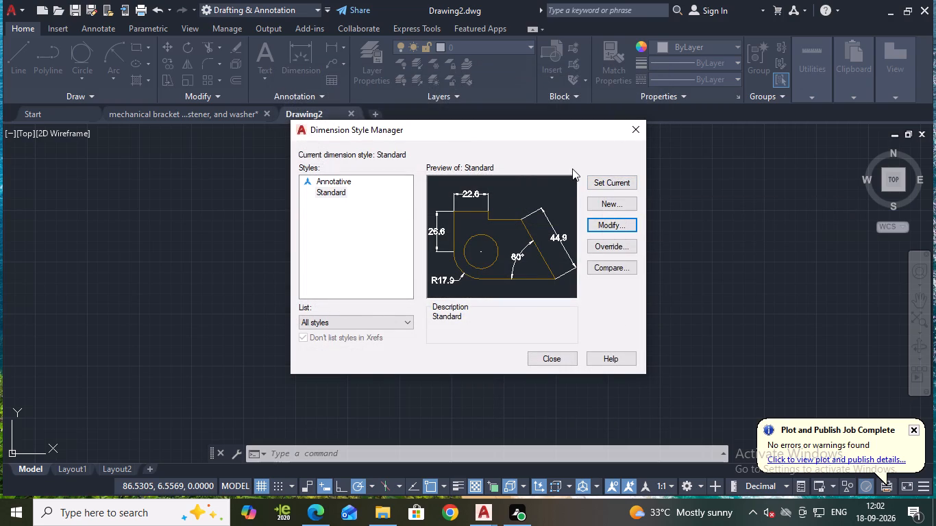
click(608, 183)
click(562, 360)
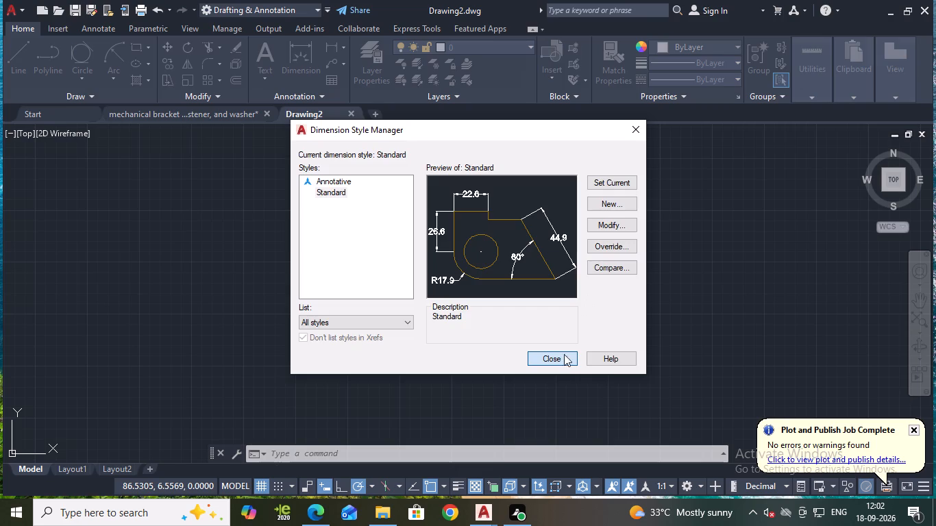
Turn off the drawing grid.
click(264, 486)
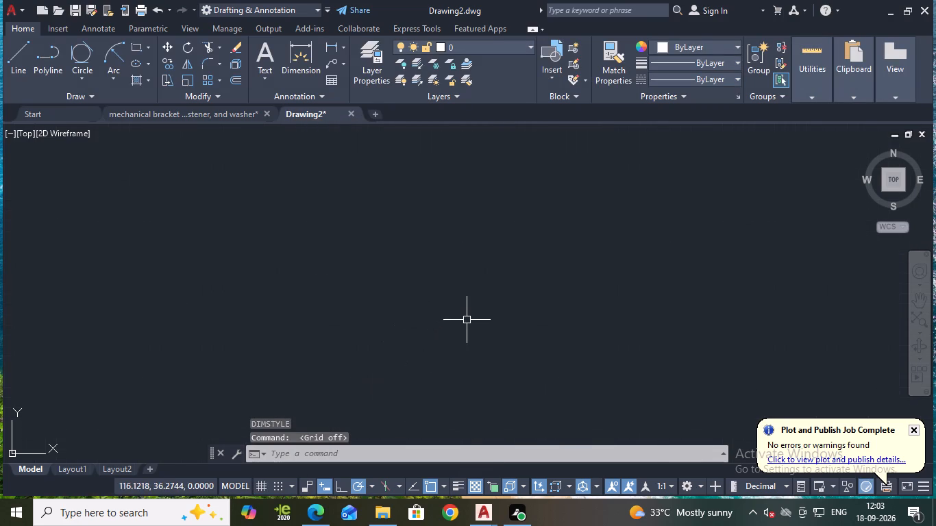
Set the model space limits with lower left corner 0,0 and upper right corner 1000,1000.
middle_drag(624, 249, 622, 250)
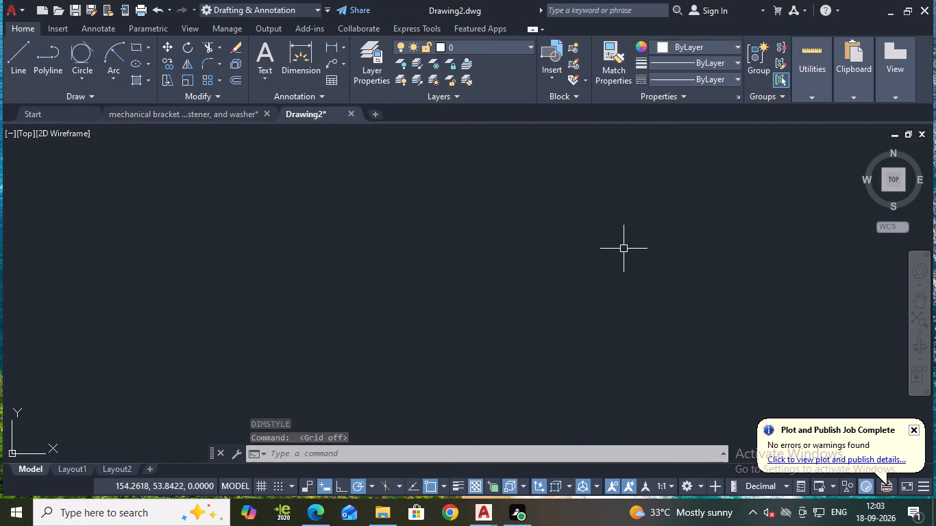
middle_drag(622, 250, 581, 274)
text(limits)
key(Return)
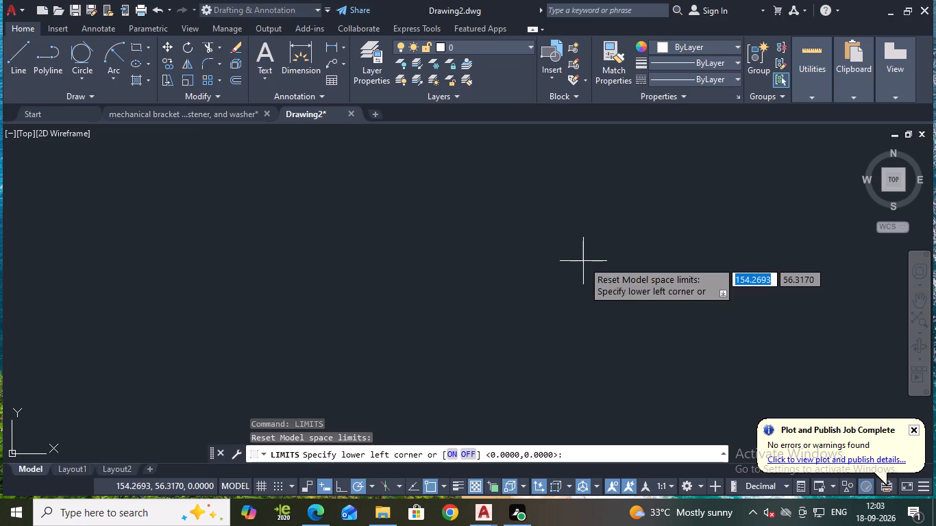
text(0,0)
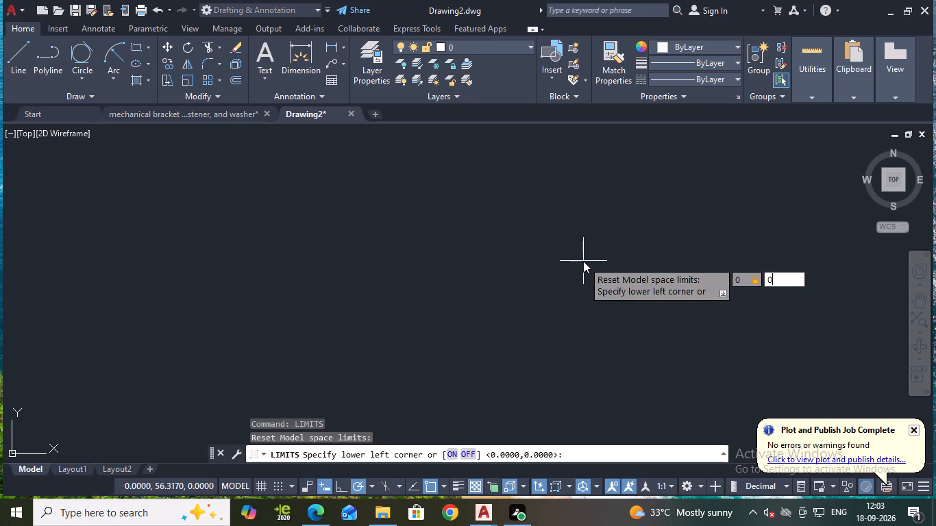
key(Return)
text(1000)
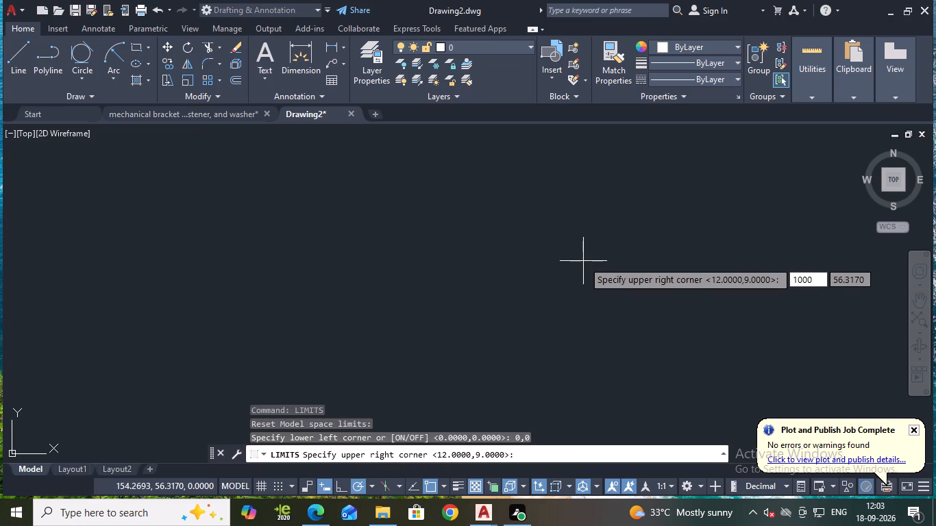
text(,1000)
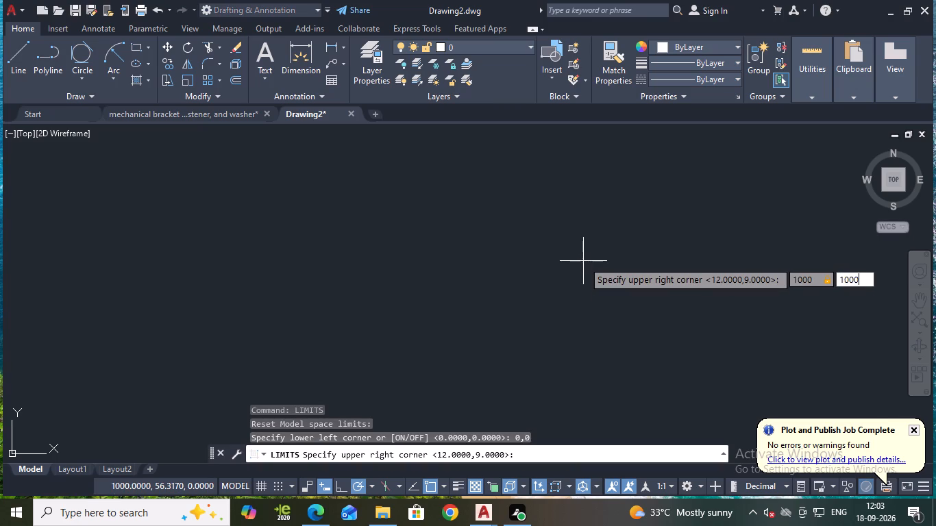
key(Return)
key(z)
key(Return)
key(a)
key(Return)
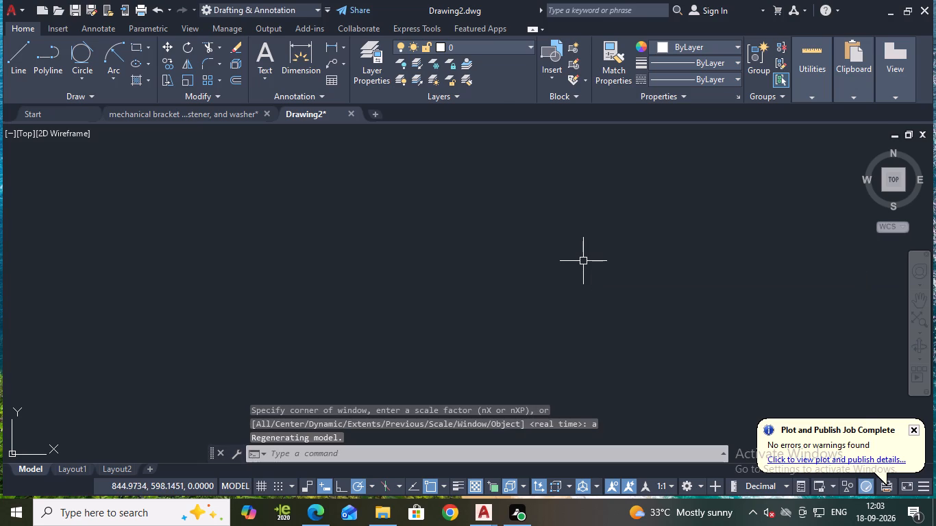
Draw a closed horizontal rectangle 160 long and 10 high in the drawing area using the Line command.
middle_drag(615, 267, 508, 262)
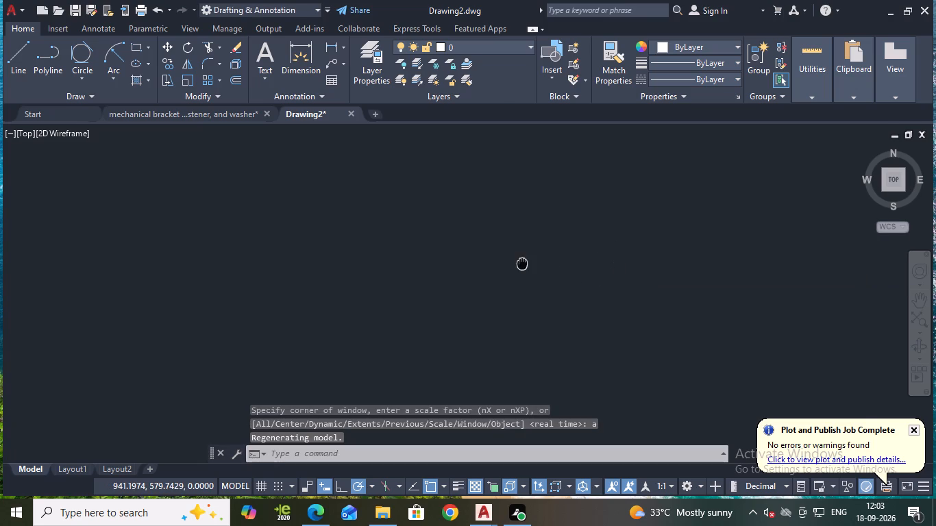
middle_drag(508, 262, 441, 296)
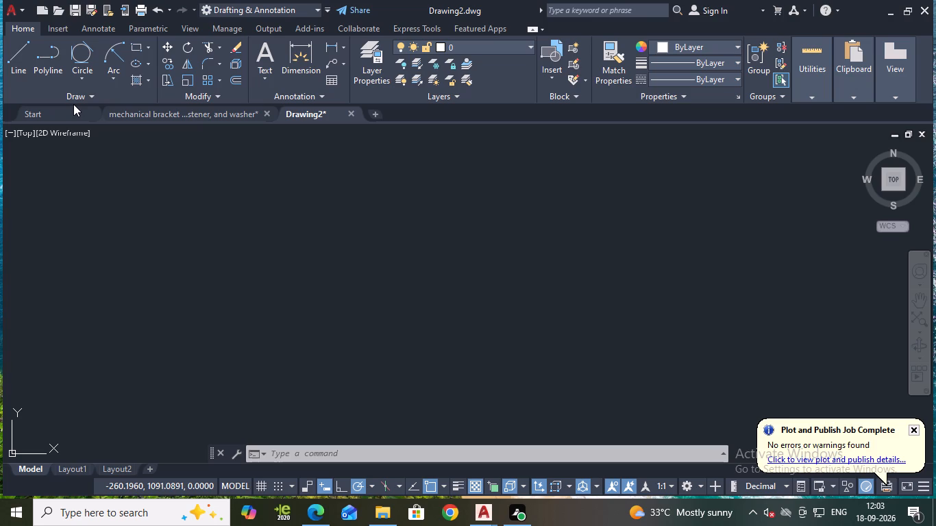
click(23, 43)
click(352, 308)
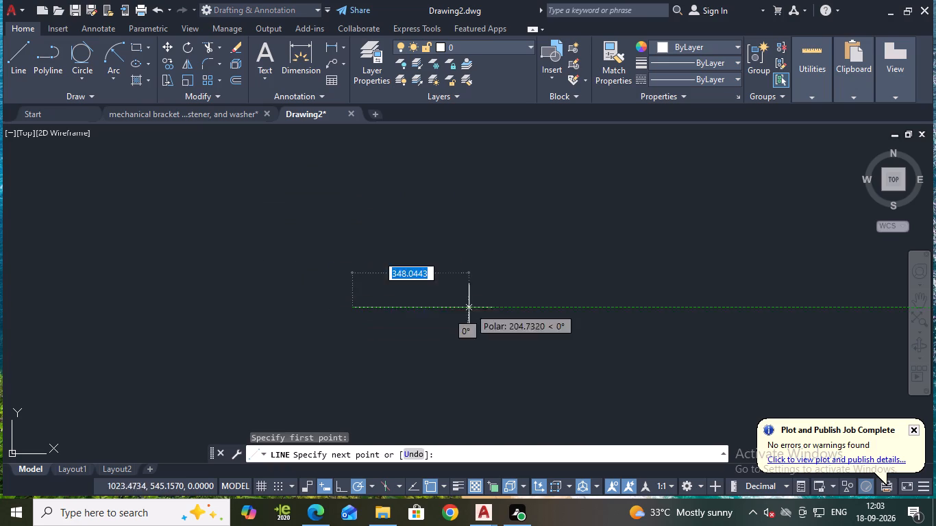
text(160)
key(Return)
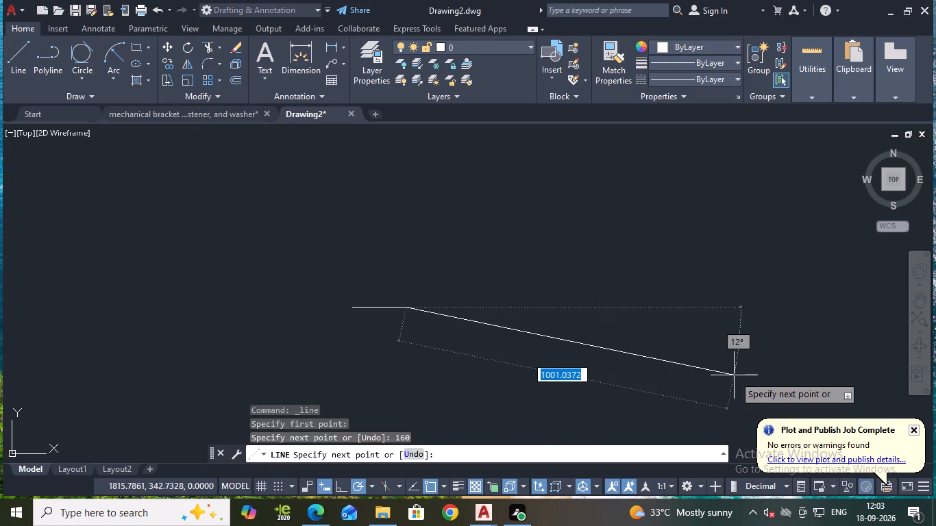
scroll(418, 305, up, 1)
middle_drag(424, 307, 533, 303)
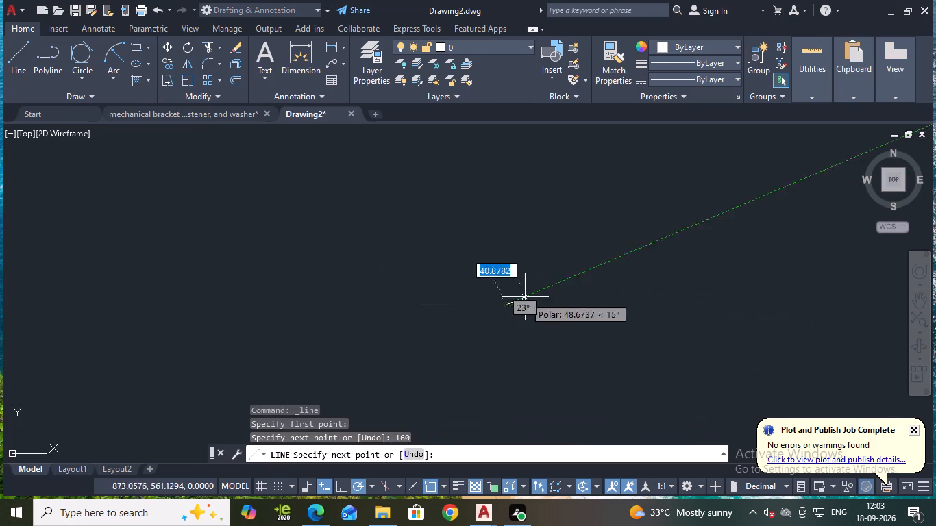
scroll(519, 281, up, 2)
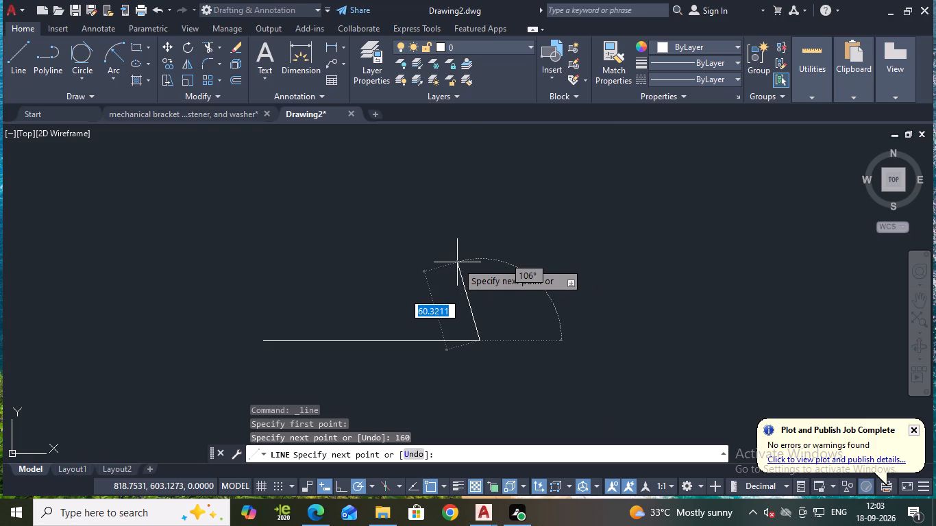
text(10)
key(Return)
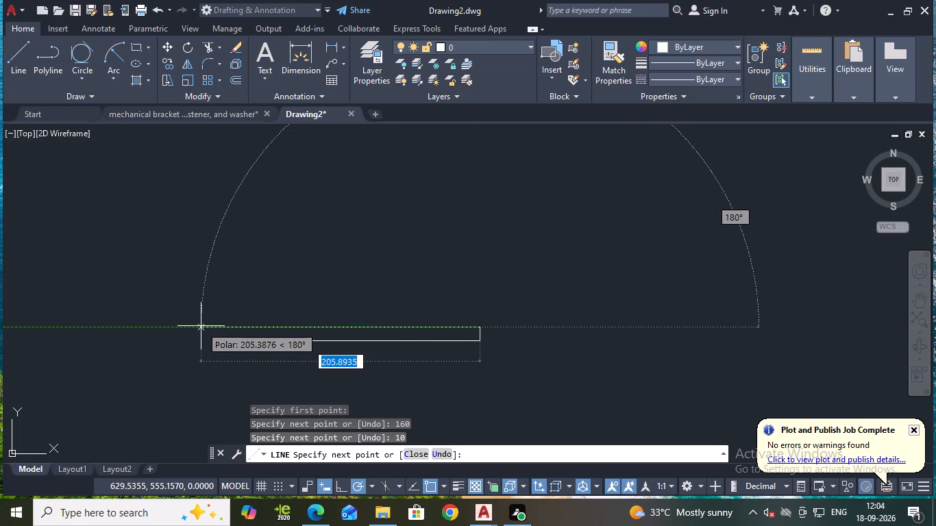
text(160)
key(Return)
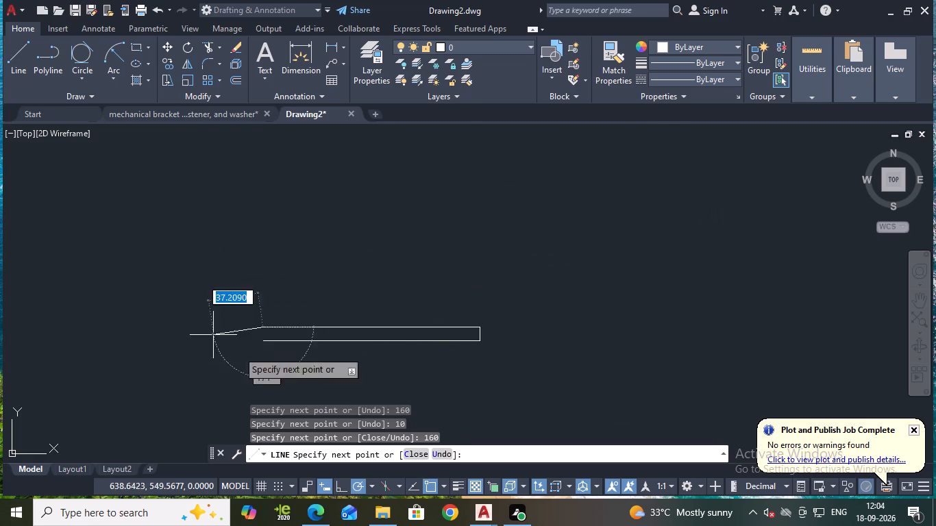
text(10)
key(Return)
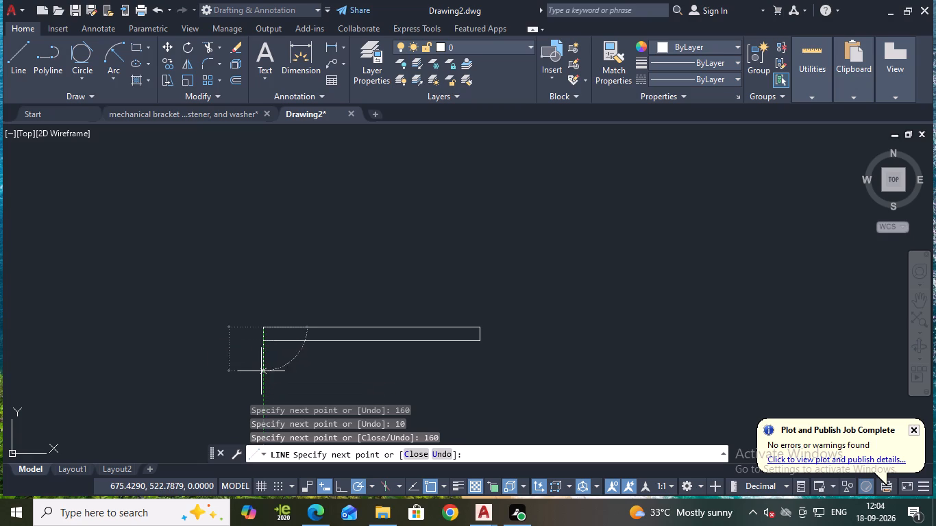
key(Escape)
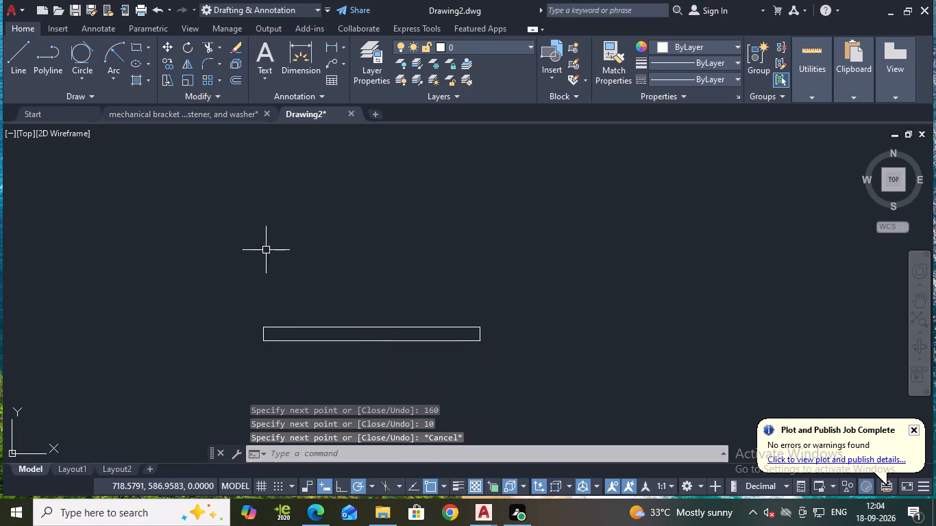
Draw a vertical line 70 long upward from the midpoint of the base rectangle's bottom edge.
click(6, 58)
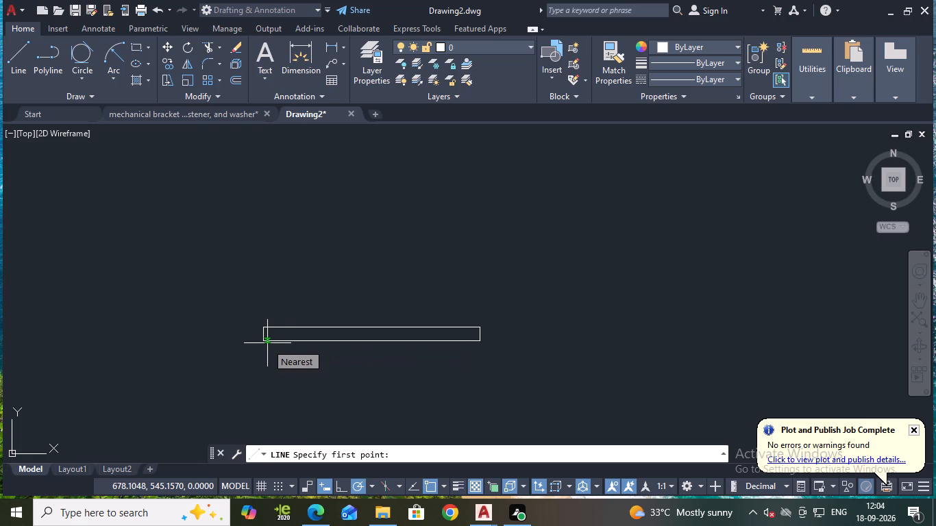
click(372, 341)
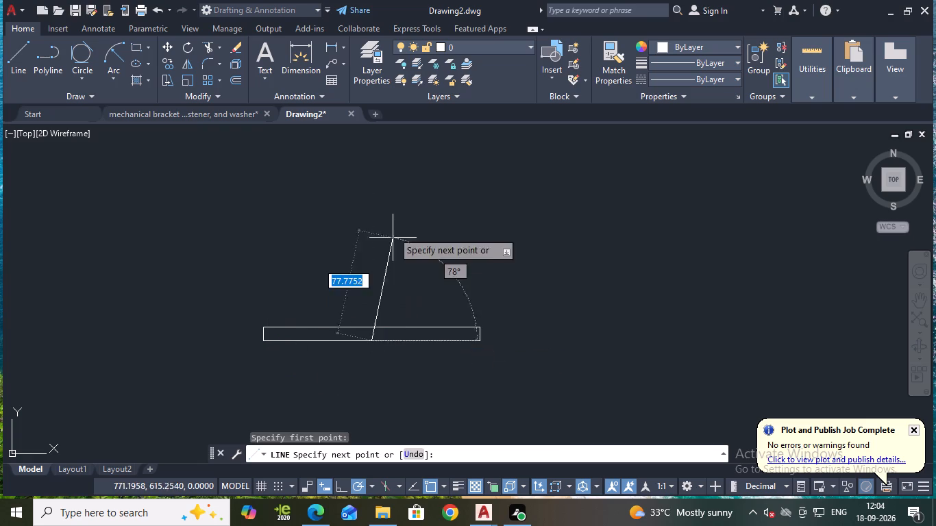
text(70)
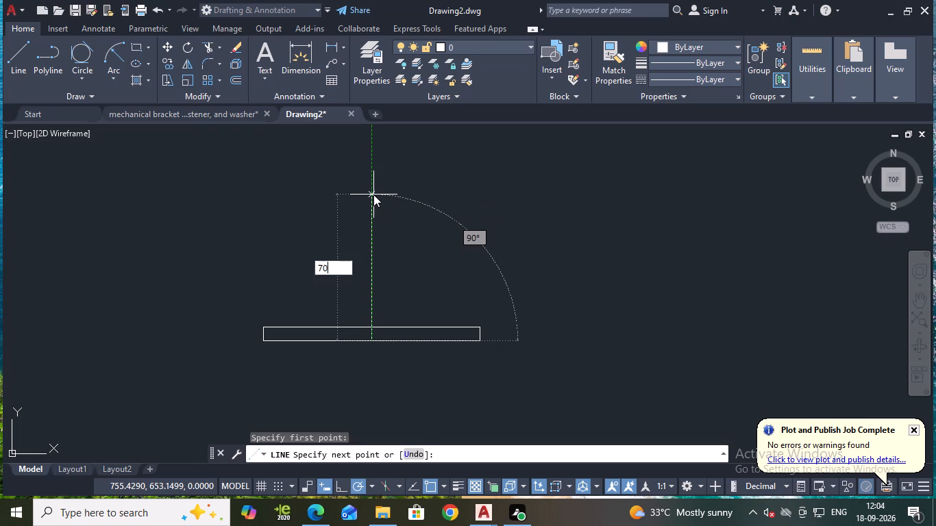
key(Return)
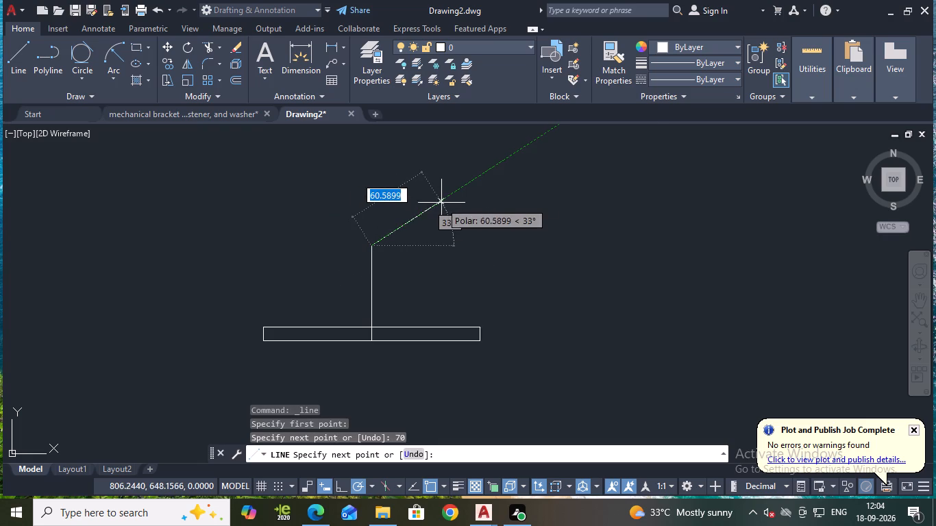
middle_drag(439, 234, 460, 197)
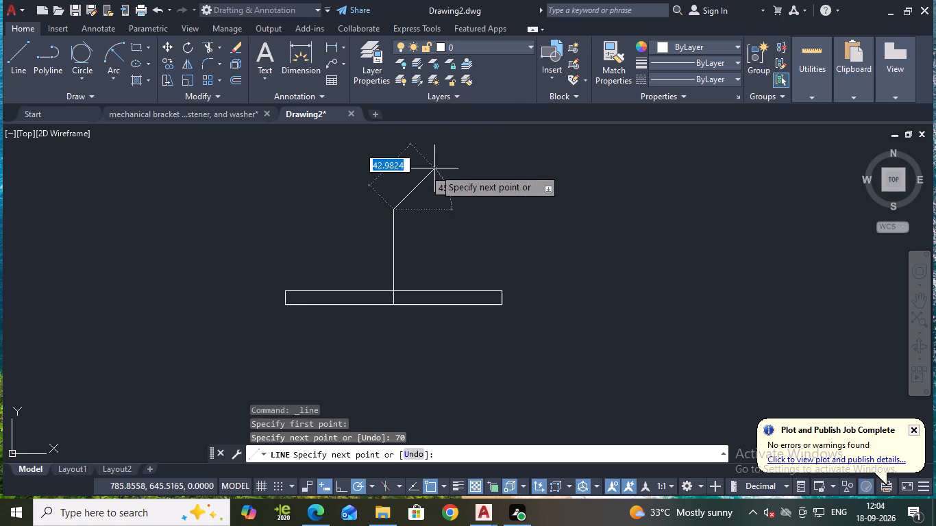
key(Escape)
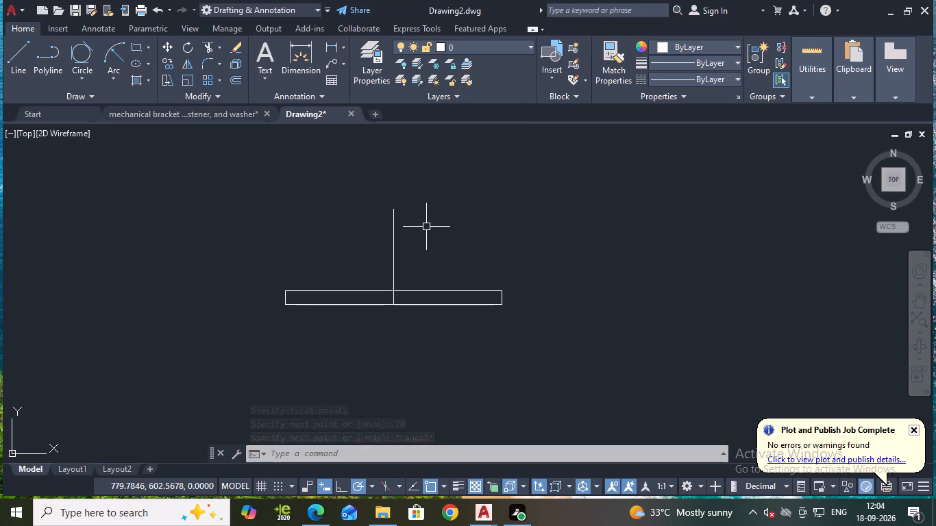
Offset the vertical centre line by 30 to each side.
scroll(429, 254, up, 2)
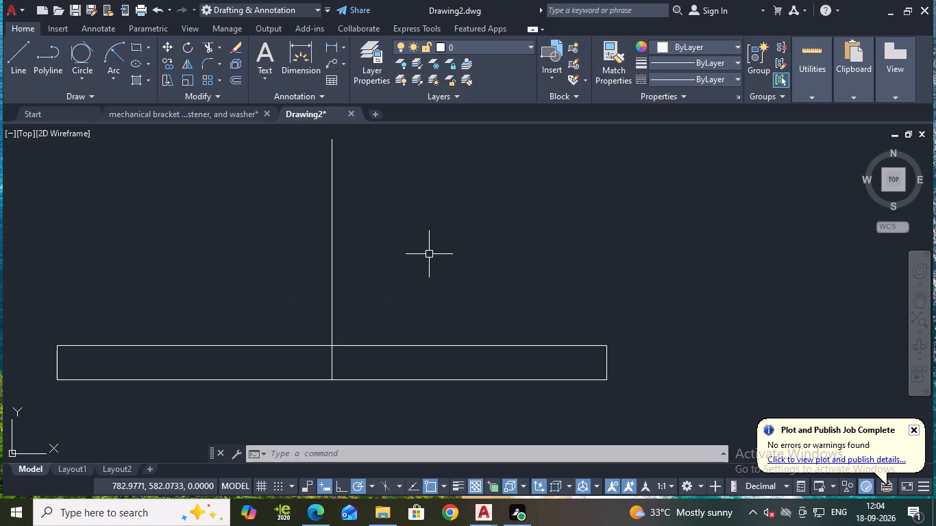
key(Escape)
middle_drag(426, 316, 430, 262)
key(o)
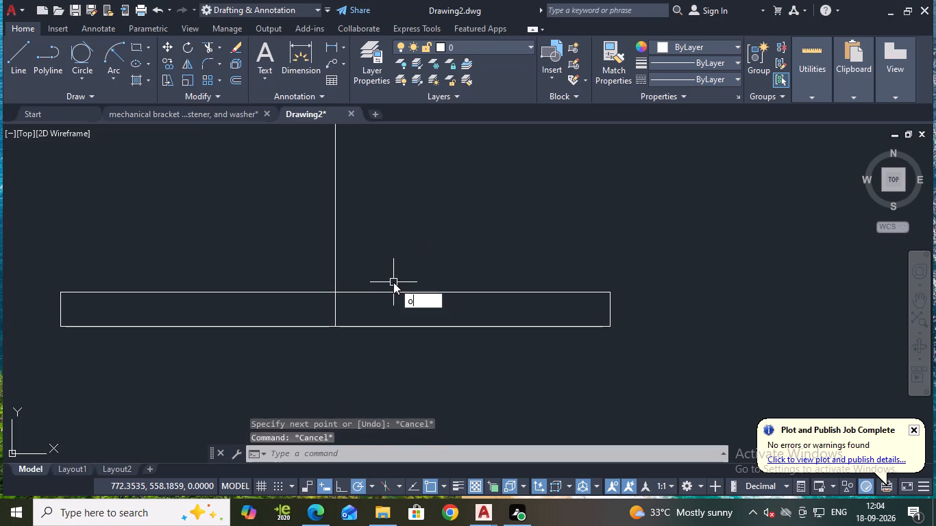
key(Return)
key(Return)
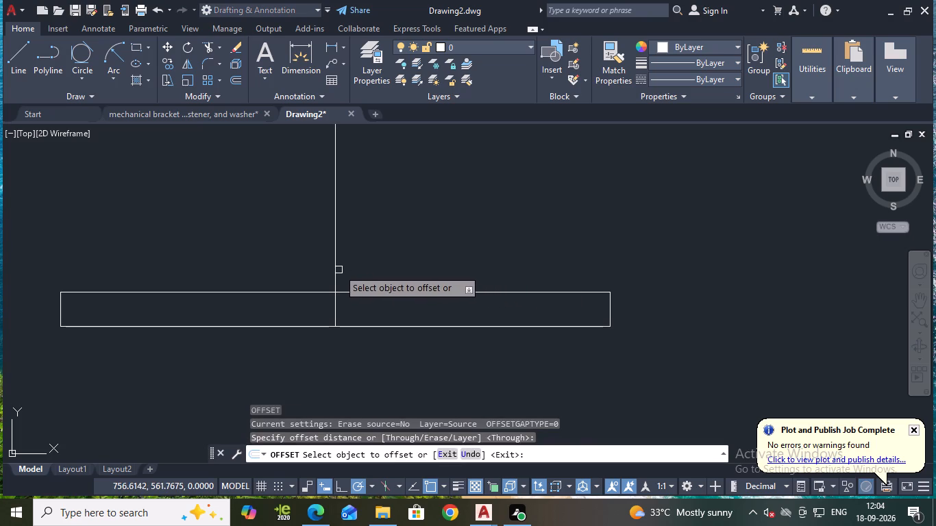
click(337, 269)
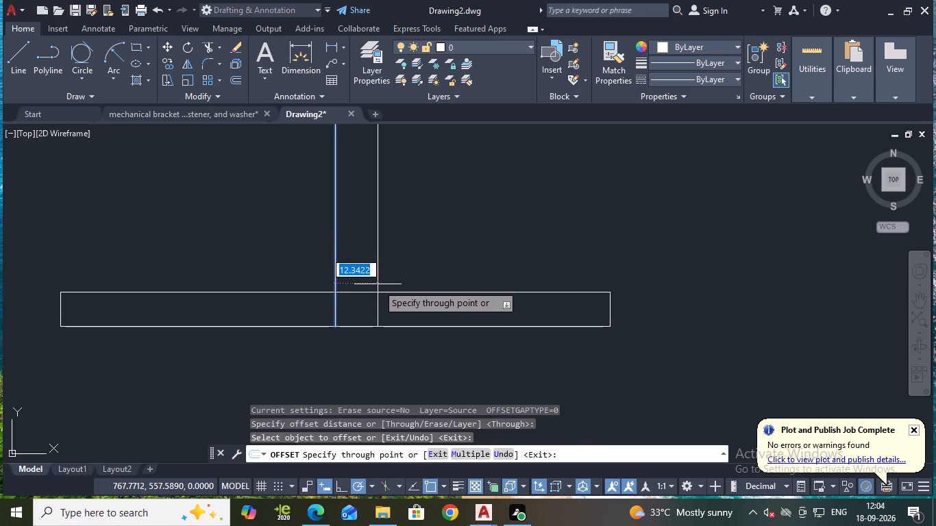
text(30)
key(Return)
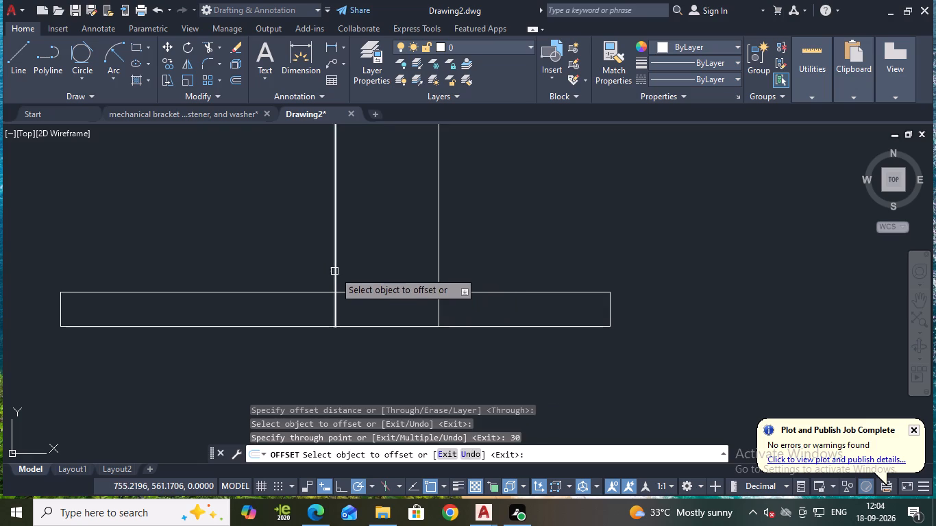
click(334, 271)
text(30)
key(Return)
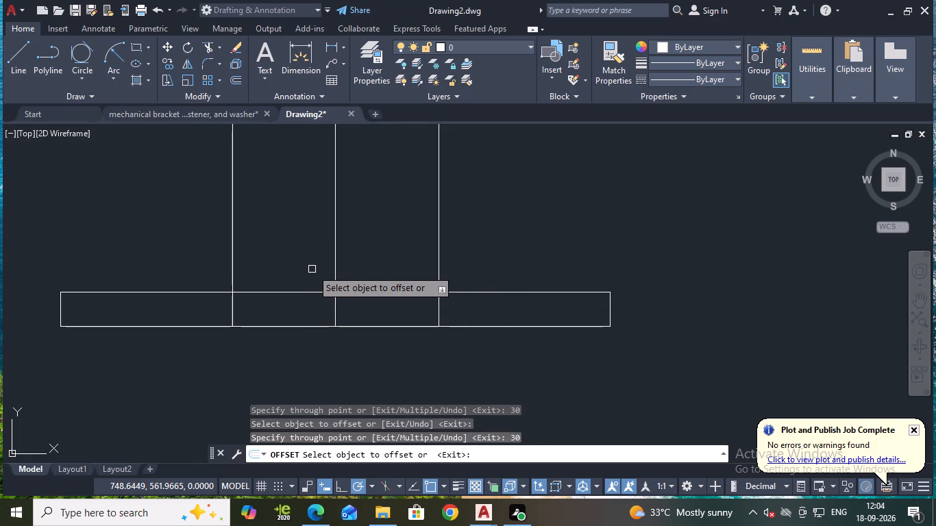
Offset the base rectangle's bottom edge 4 upward.
click(483, 325)
key(4)
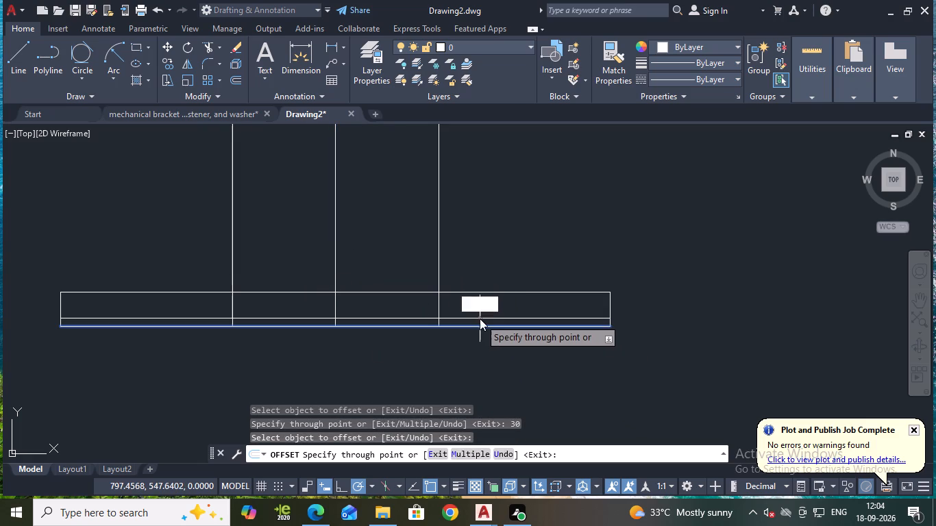
key(Return)
key(Escape)
Trim the offset lines and bottom edge to leave a centred recess 60 wide and 4 high under the base, keeping the centre line above it.
text(tr)
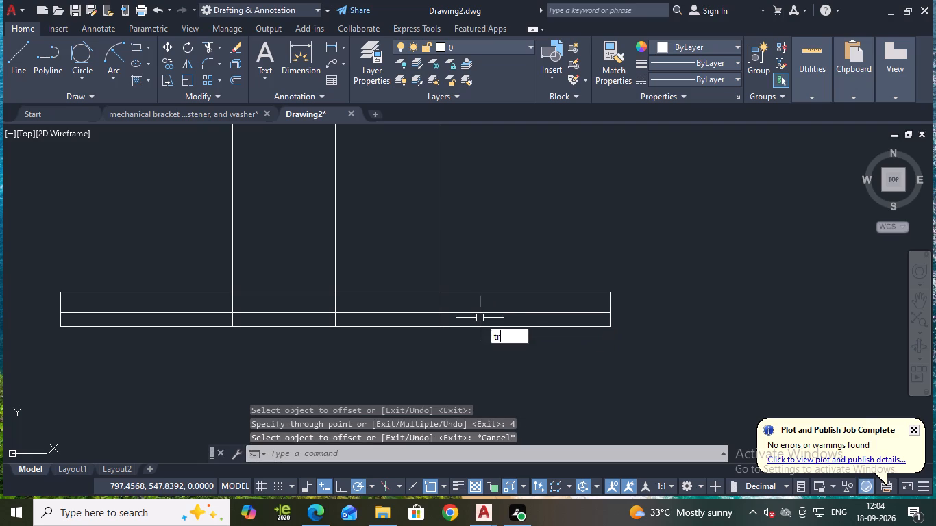
key(Return)
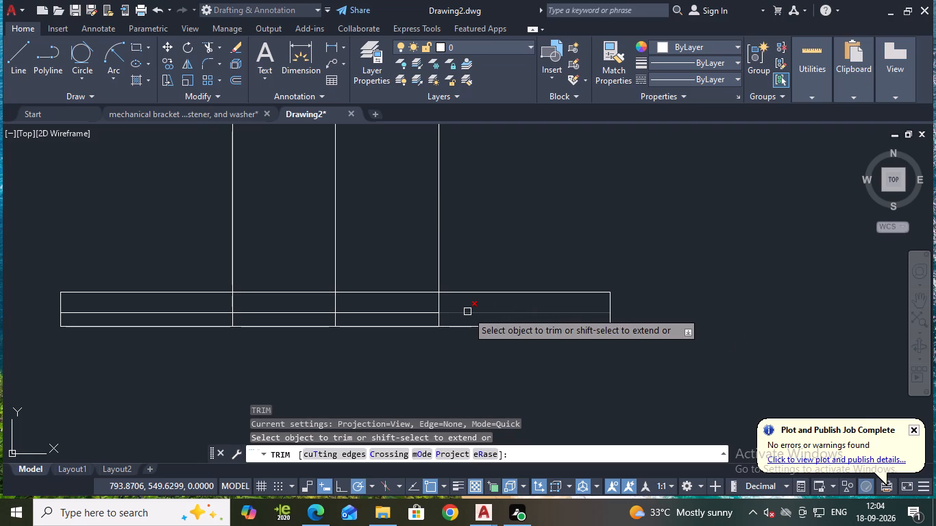
click(467, 312)
click(426, 327)
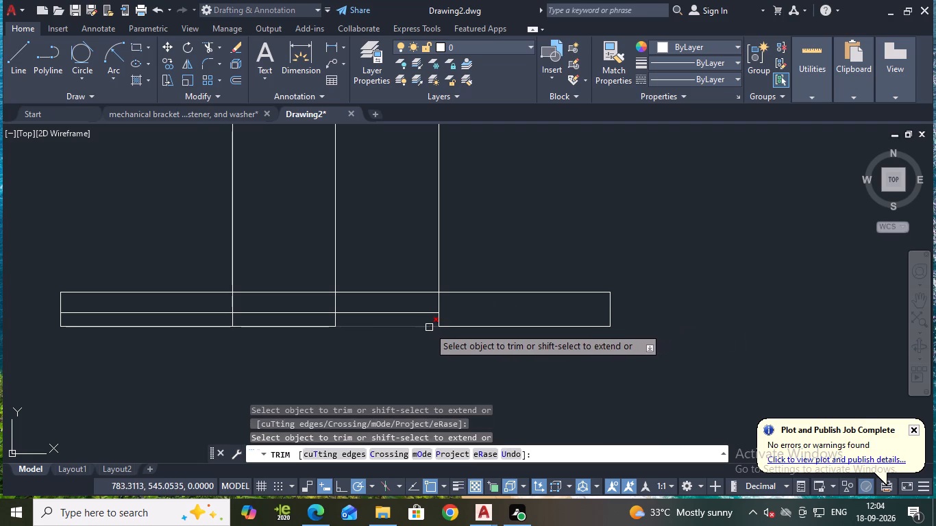
click(321, 329)
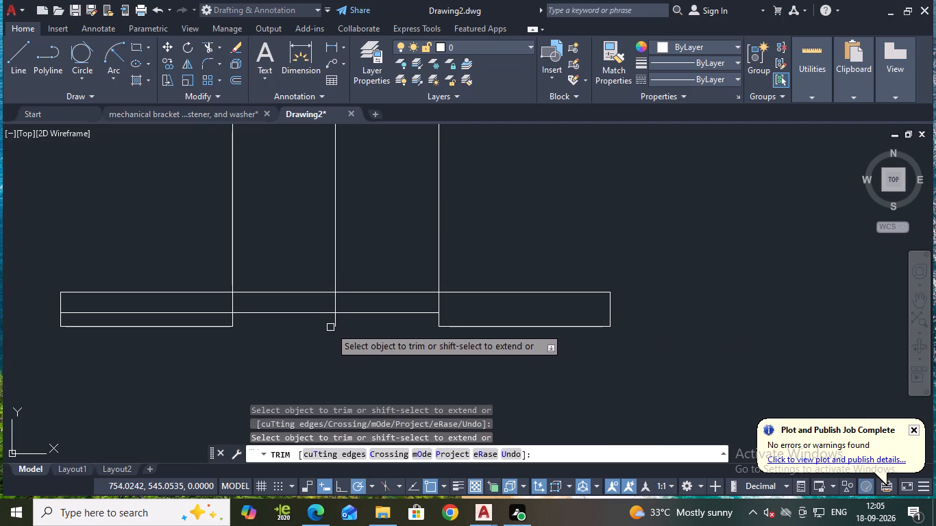
click(332, 325)
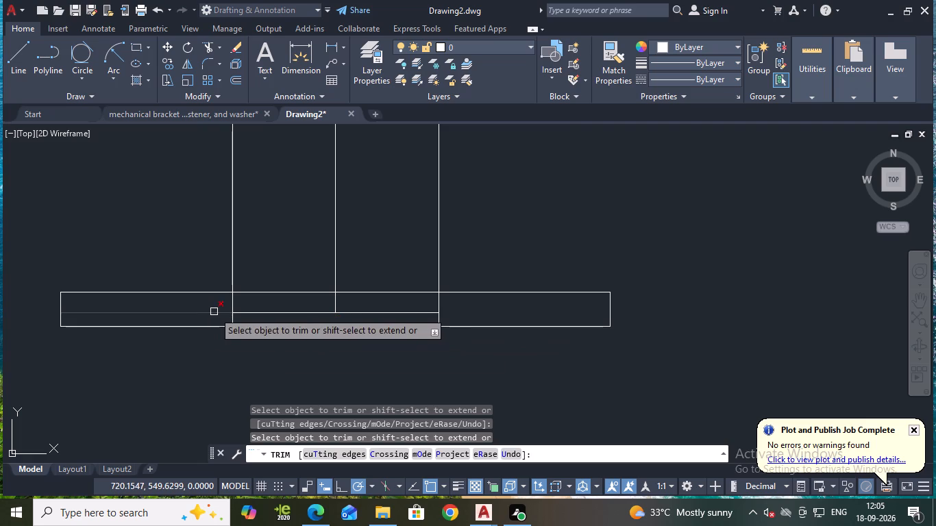
click(214, 312)
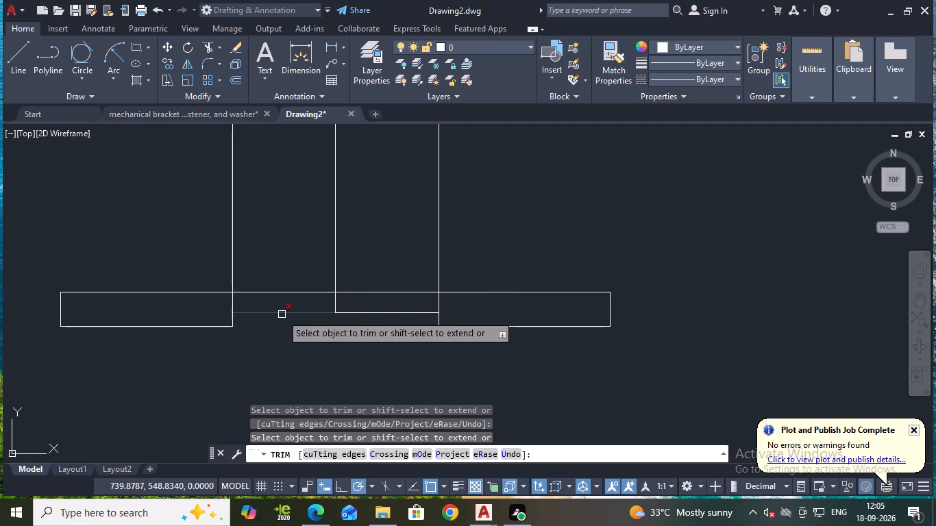
click(233, 274)
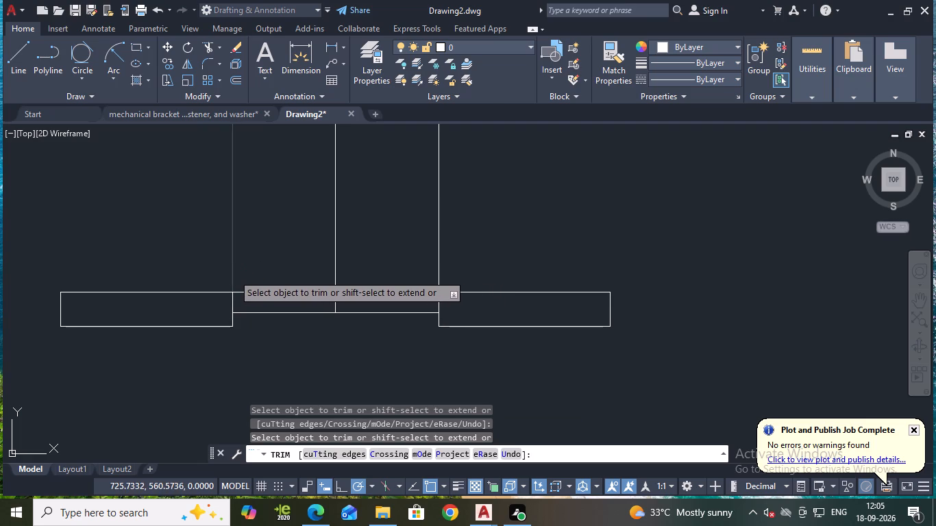
click(436, 275)
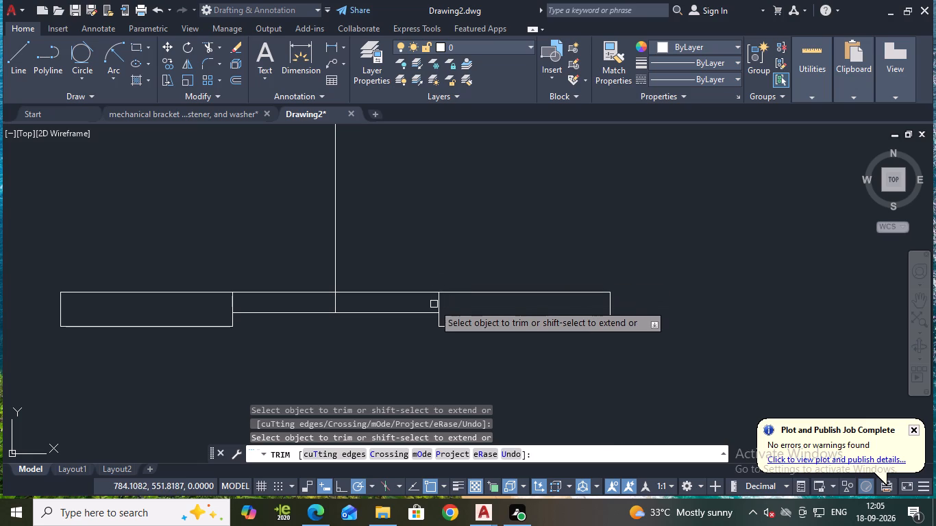
click(438, 305)
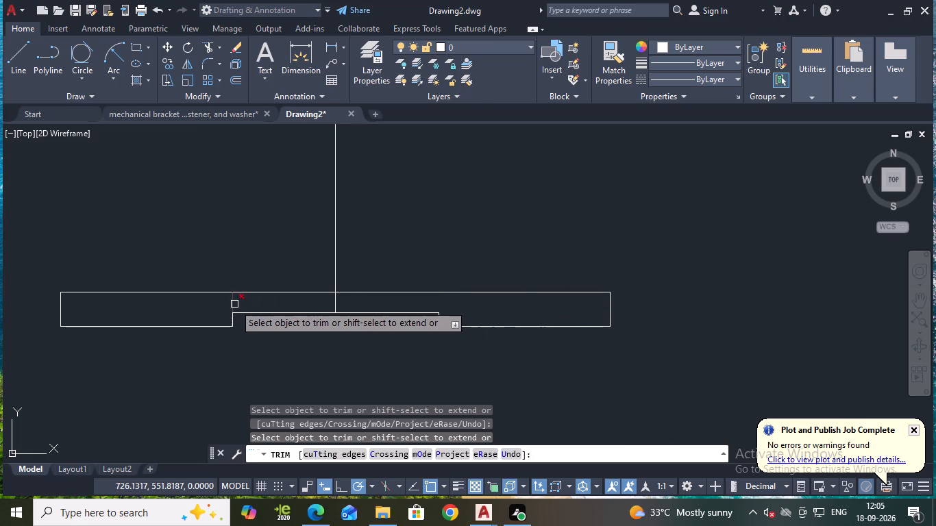
click(234, 304)
middle_drag(300, 279, 312, 279)
key(Escape)
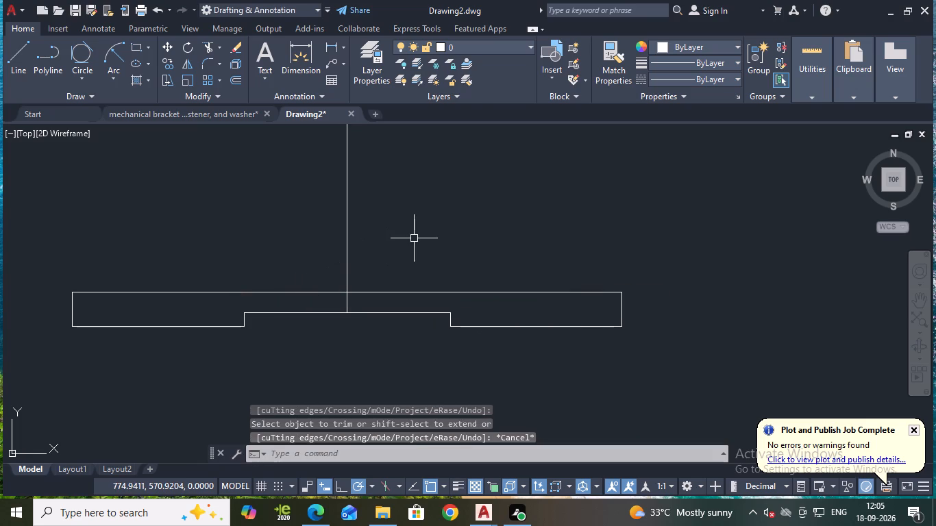
Save the drawing as "mechanical pulley and bracket assembly" in the Documents folder.
key(ctrl+s)
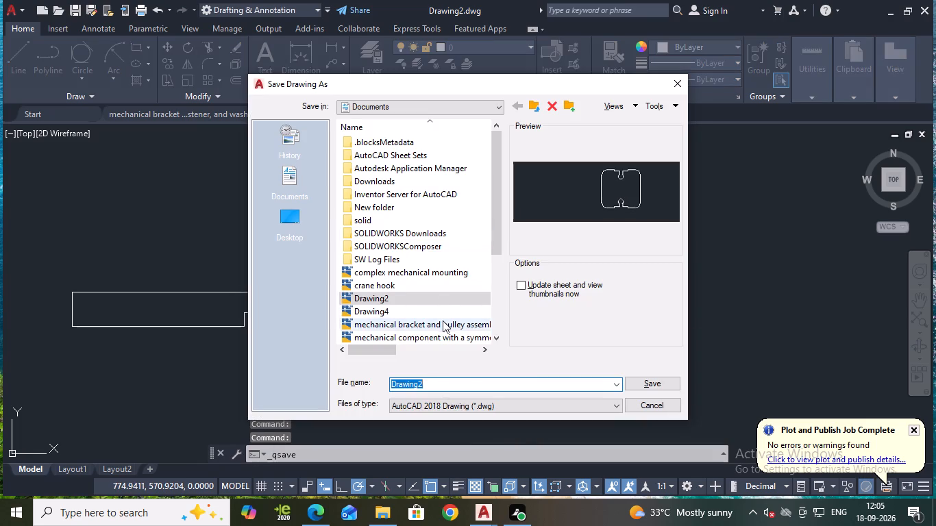
key(ctrl+v)
click(631, 386)
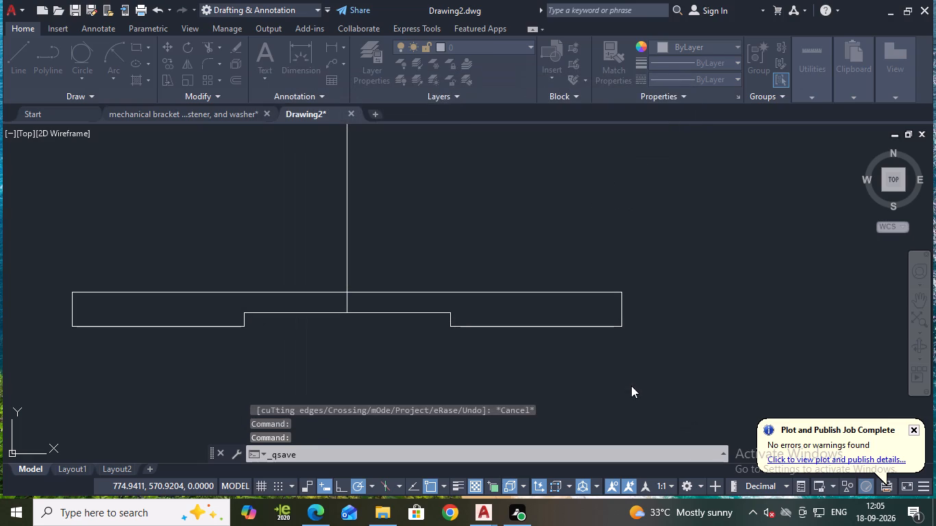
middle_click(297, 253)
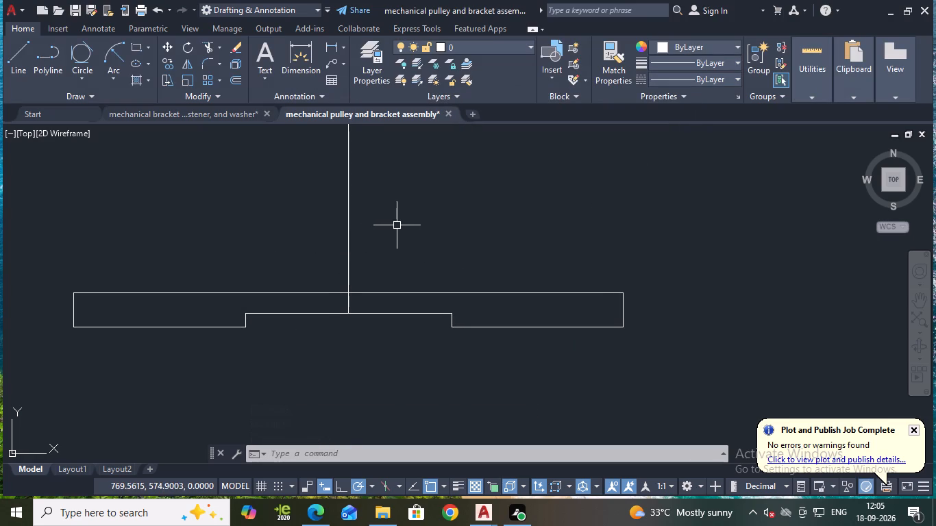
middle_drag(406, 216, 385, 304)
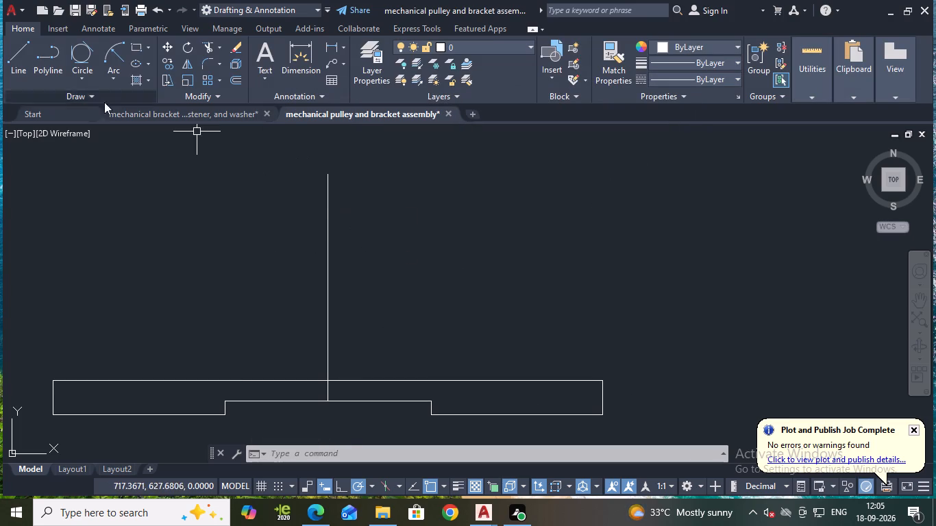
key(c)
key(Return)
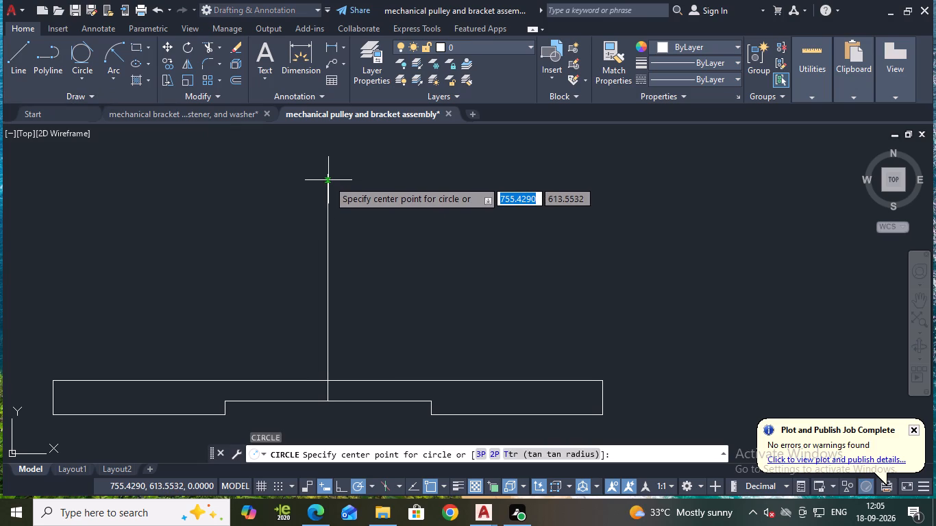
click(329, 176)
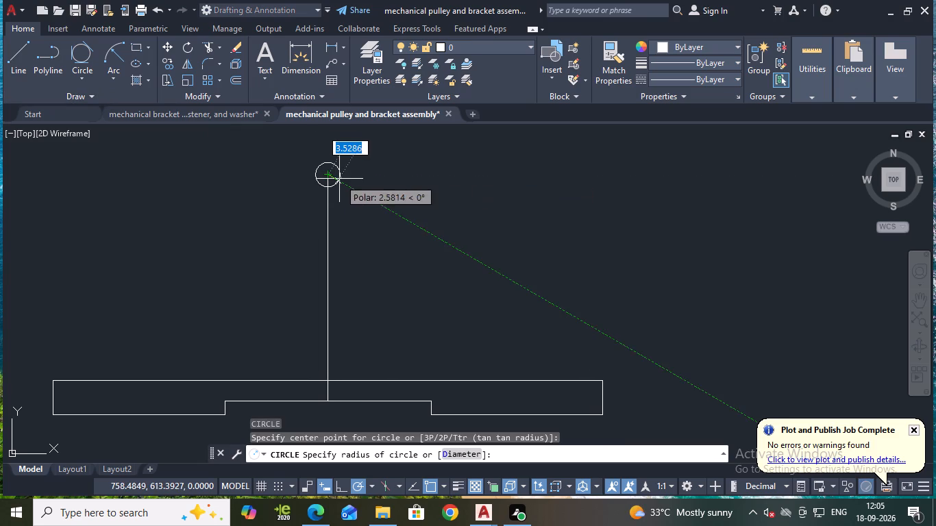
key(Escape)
Draw a circle of diameter 40 centred on the top end of the vertical centre line.
key(c)
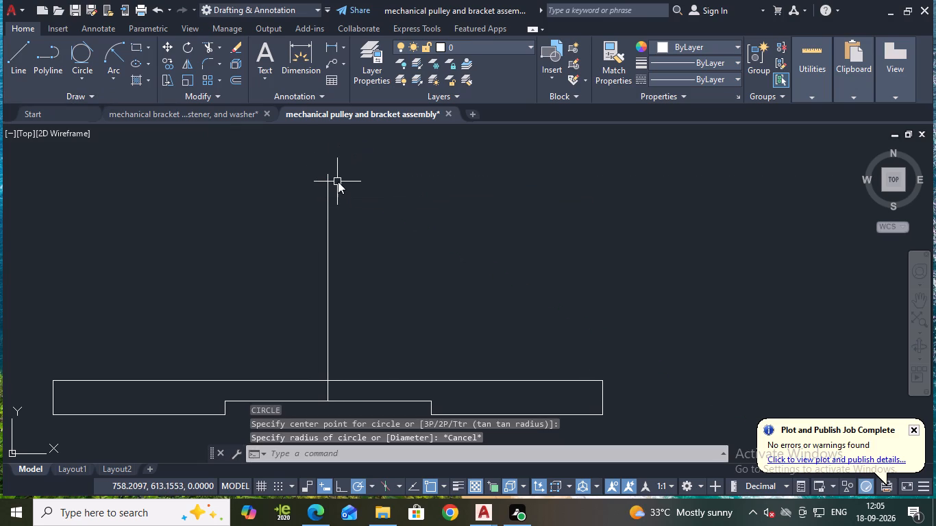
key(Return)
click(327, 174)
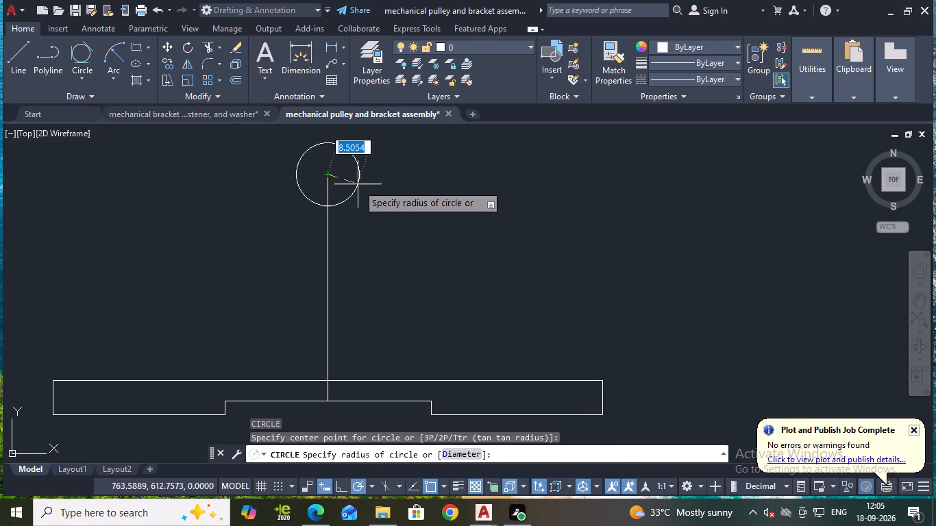
key(d)
key(Return)
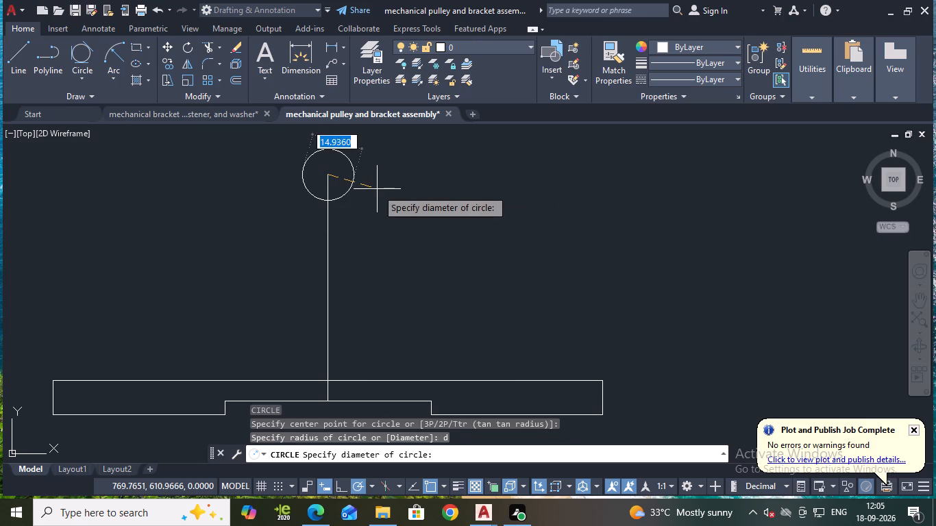
text(40)
key(Return)
Draw a circle of diameter 20 concentric with the diameter 40 circle at the top of the centre line.
key(space)
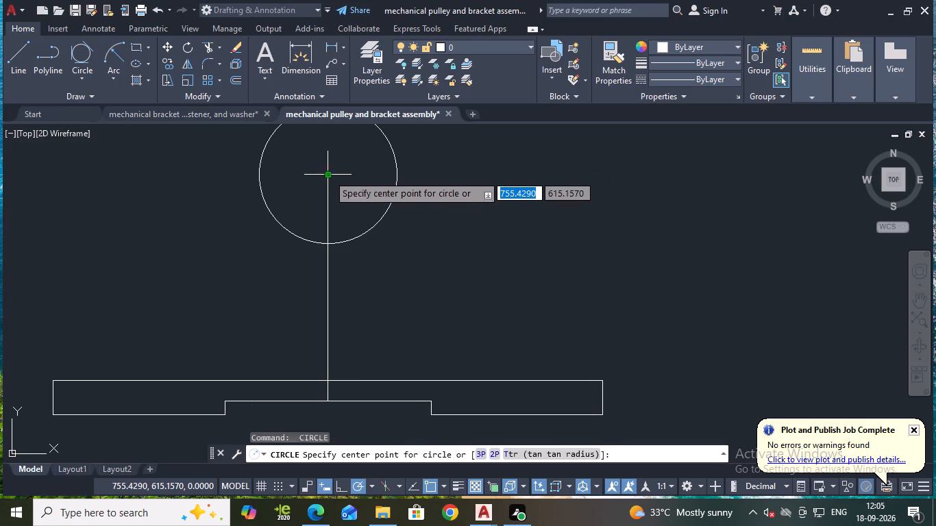
click(329, 175)
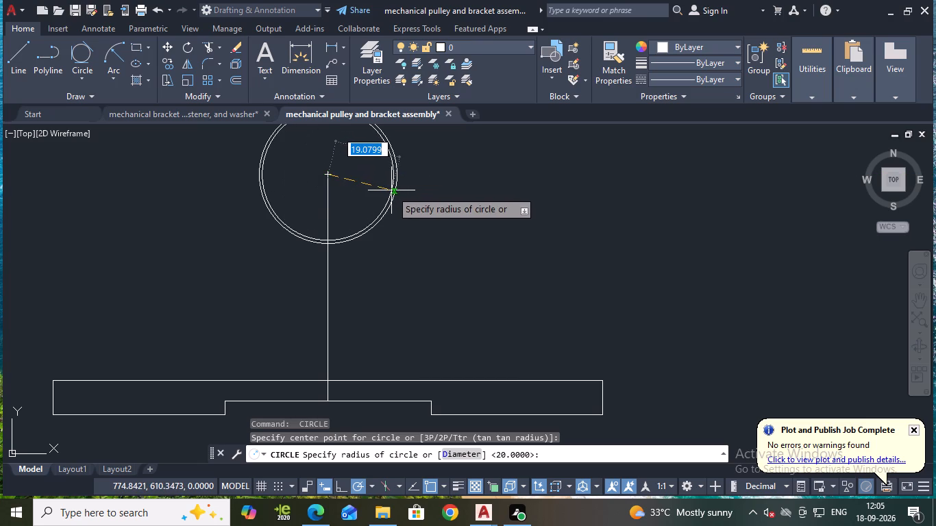
key(d)
key(Return)
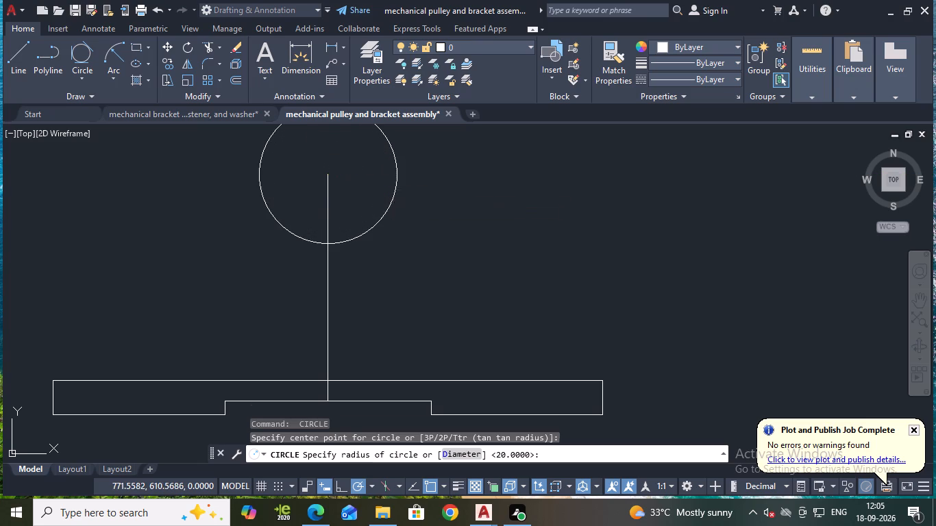
text(20)
key(Return)
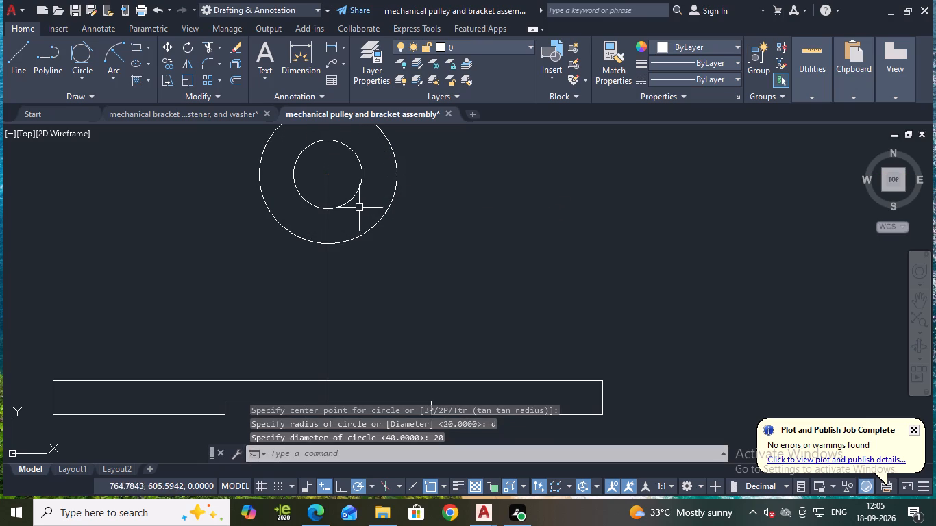
key(Escape)
Offset the base's left and right end edges 35 inward.
middle_drag(381, 260, 391, 242)
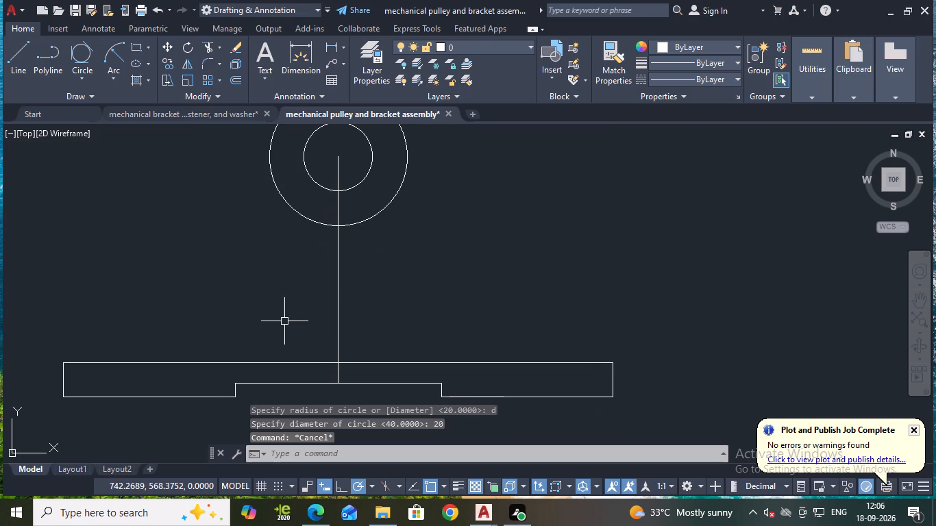
key(o)
key(Return)
key(Return)
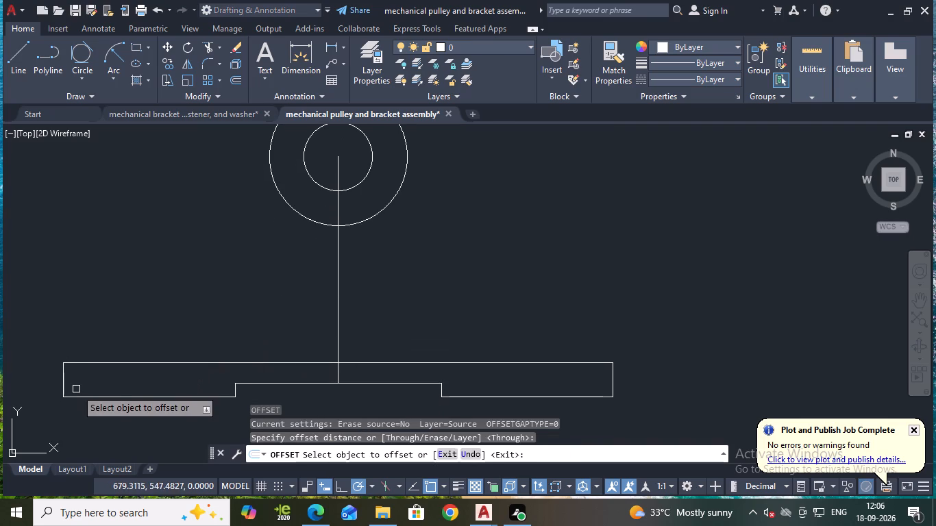
click(62, 377)
text(35)
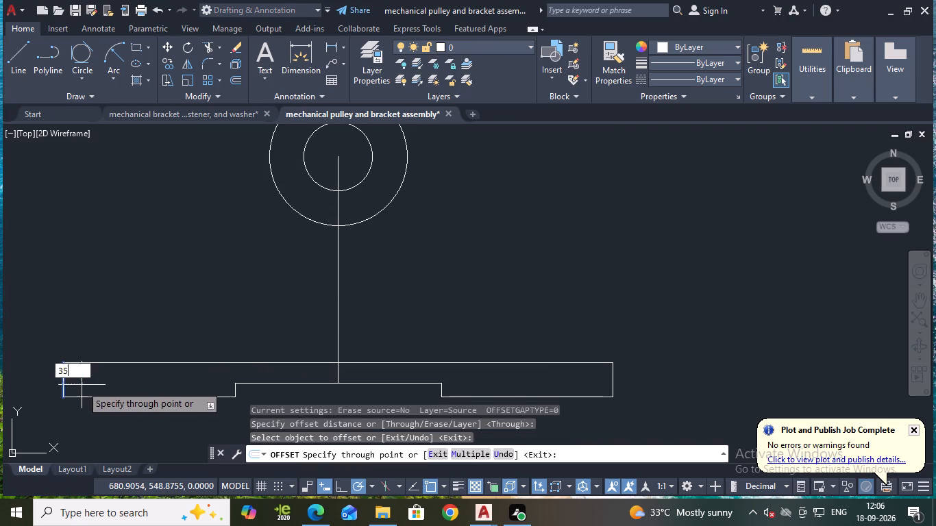
key(Return)
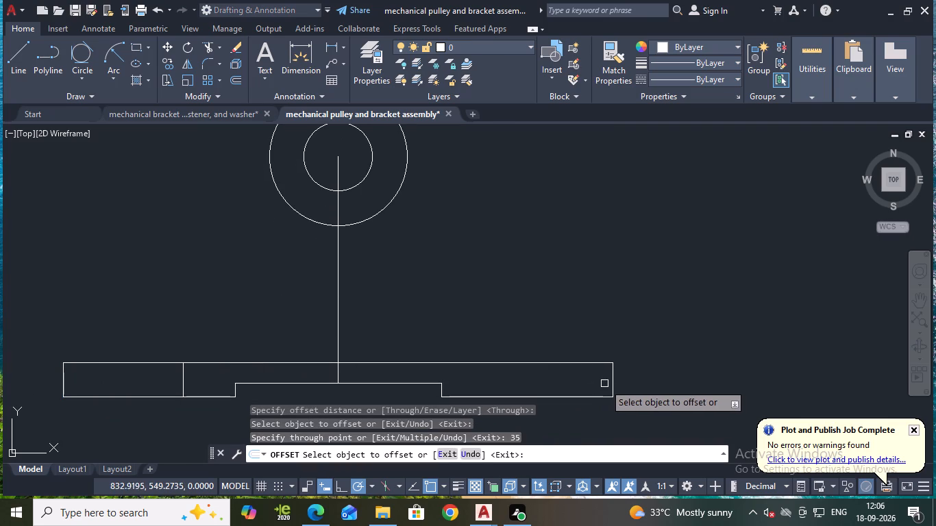
click(612, 384)
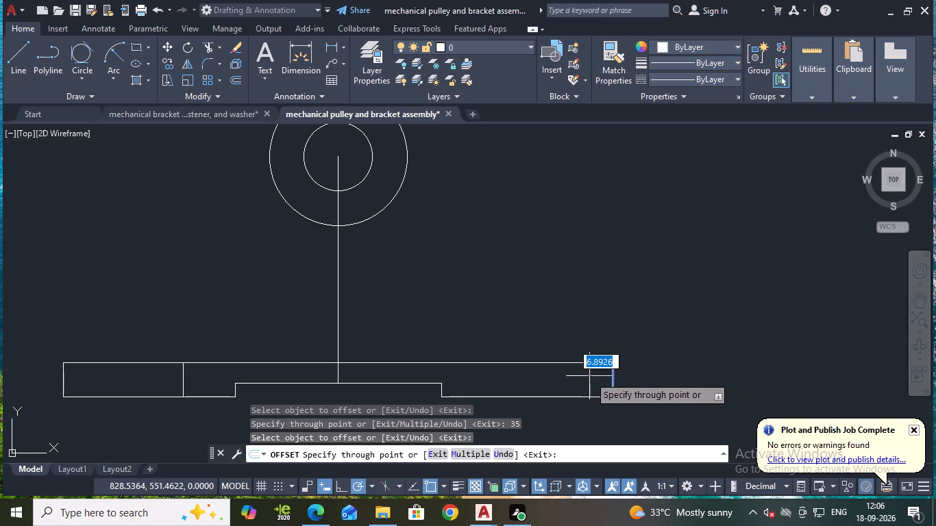
text(35)
key(Return)
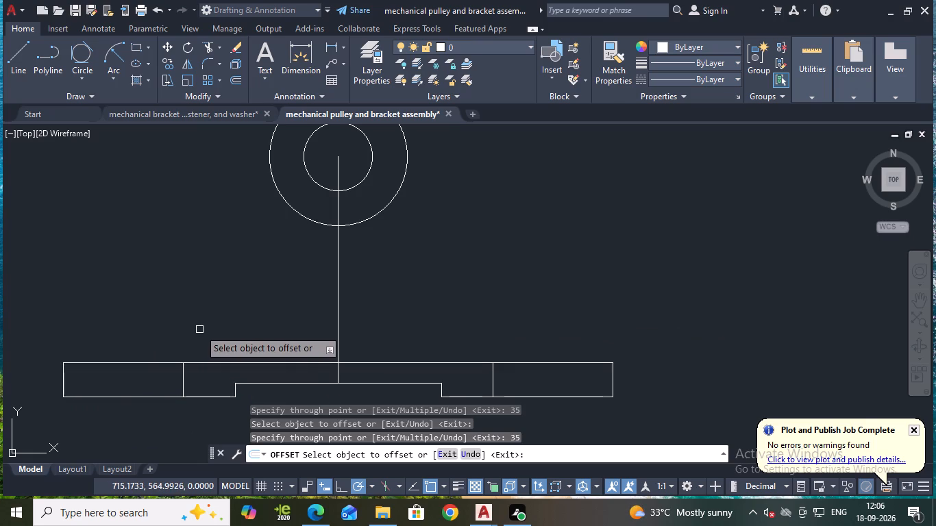
middle_drag(200, 329, 226, 284)
middle_click(226, 284)
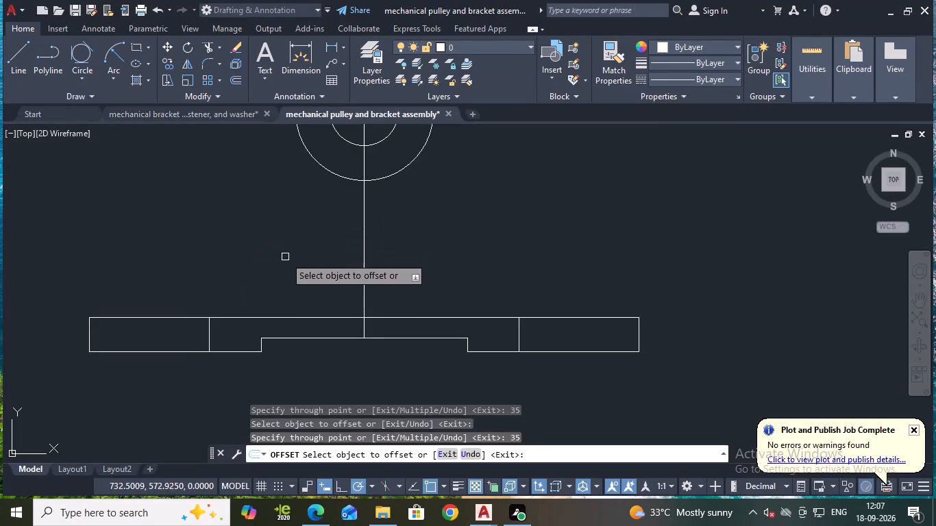
key(Escape)
Draw a line tangent to the outer circle's left side, ending where the left offset line meets the base's top edge.
click(16, 51)
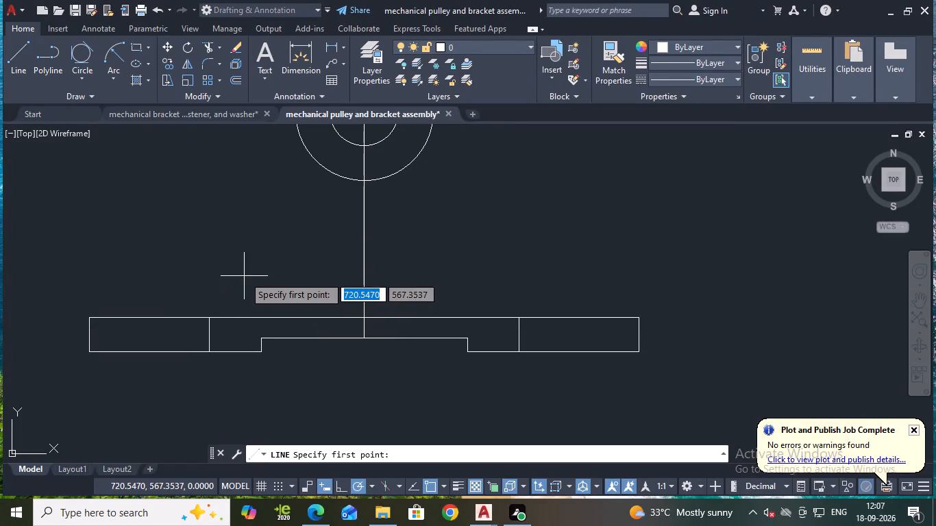
text(tan)
key(Return)
scroll(254, 255, down, 1)
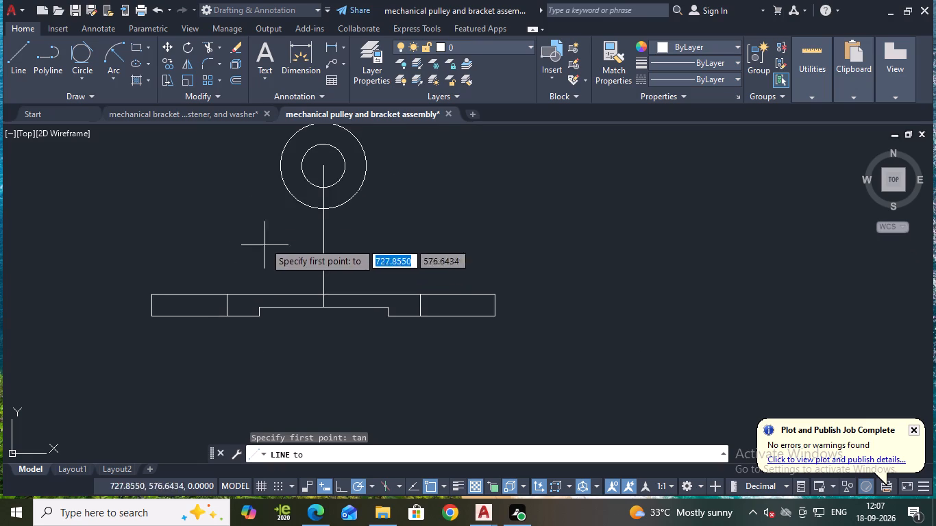
click(284, 145)
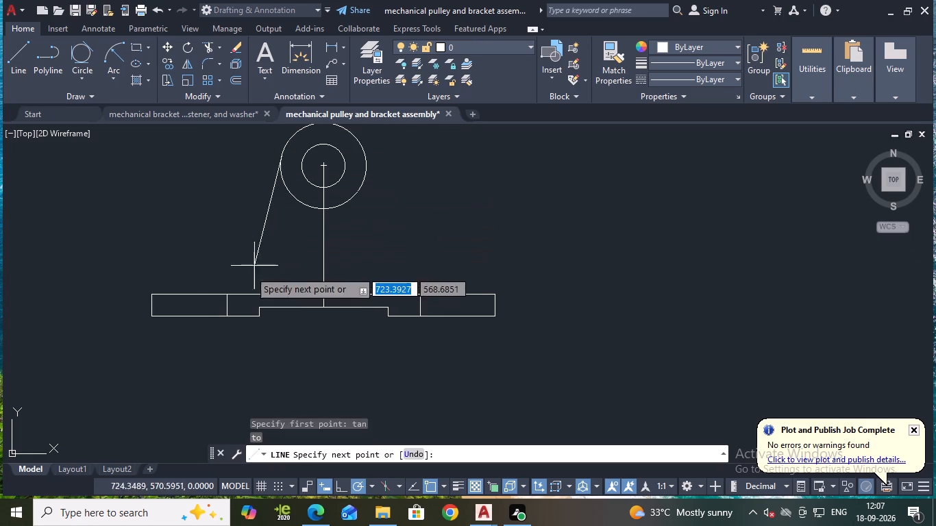
scroll(235, 293, up, 3)
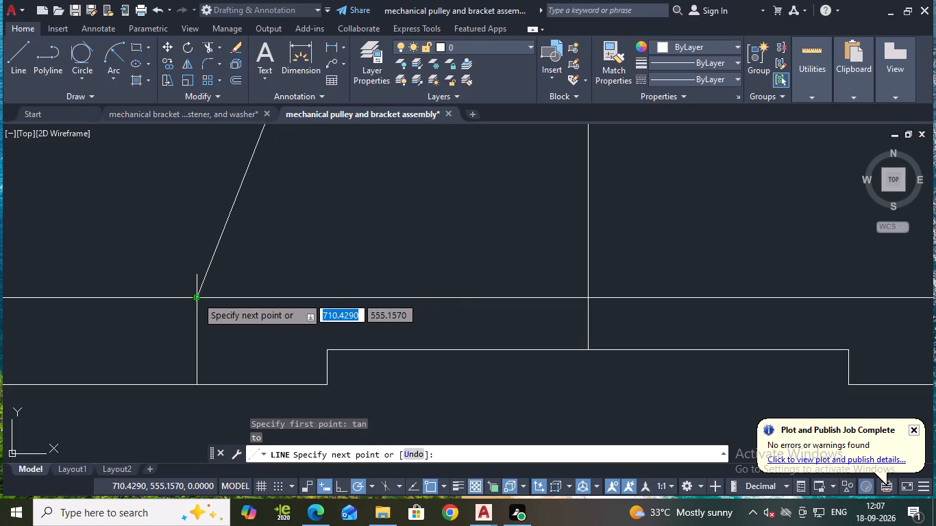
click(197, 297)
scroll(297, 242, down, 2)
key(Escape)
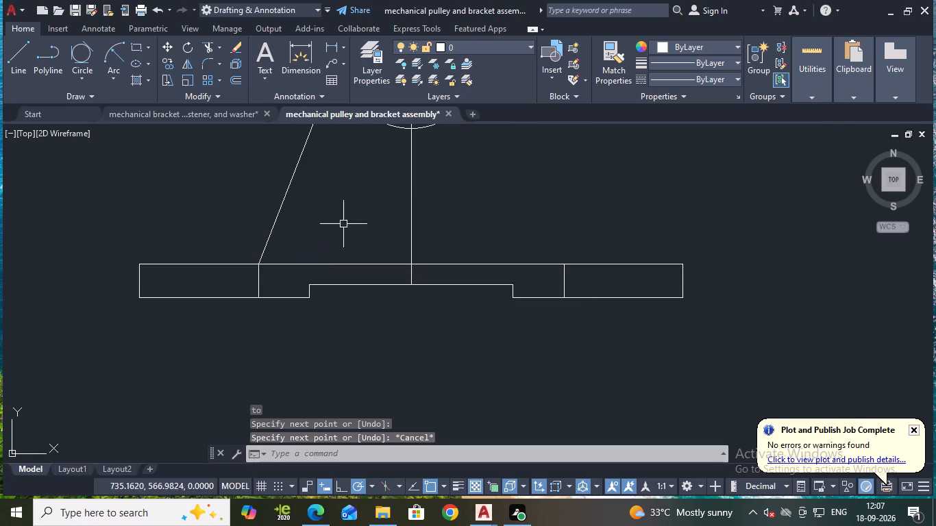
Draw a line tangent to the outer circle's right side, ending where the right offset line meets the base's top edge.
key(l)
key(Return)
key(t)
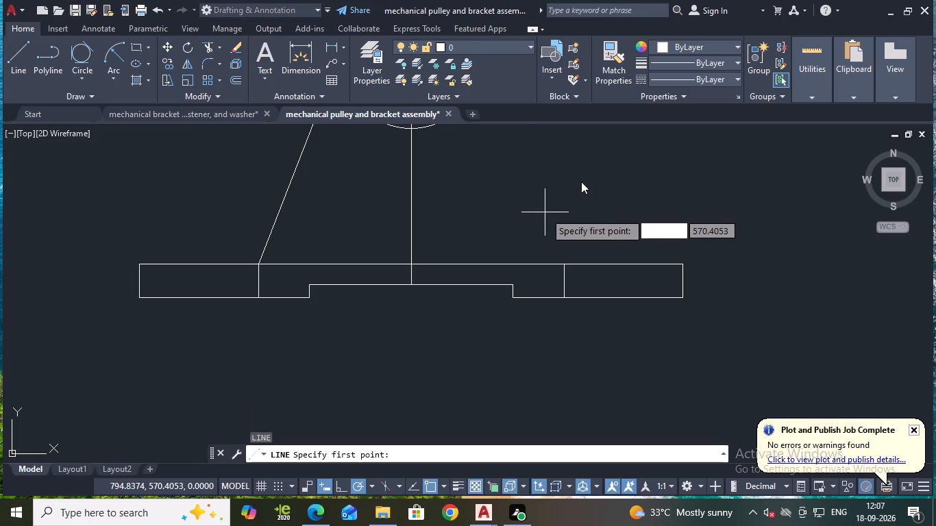
key(a)
key(n)
key(Return)
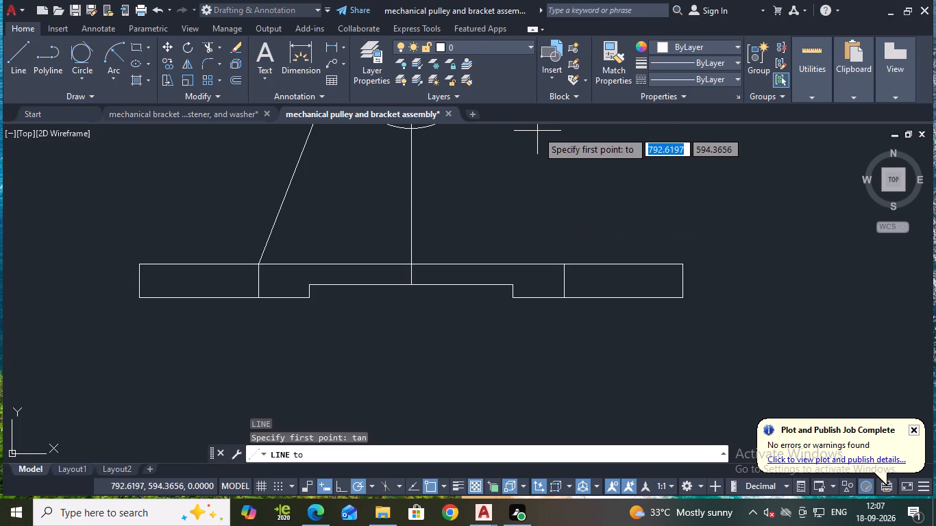
middle_drag(543, 149, 525, 188)
middle_drag(520, 157, 500, 227)
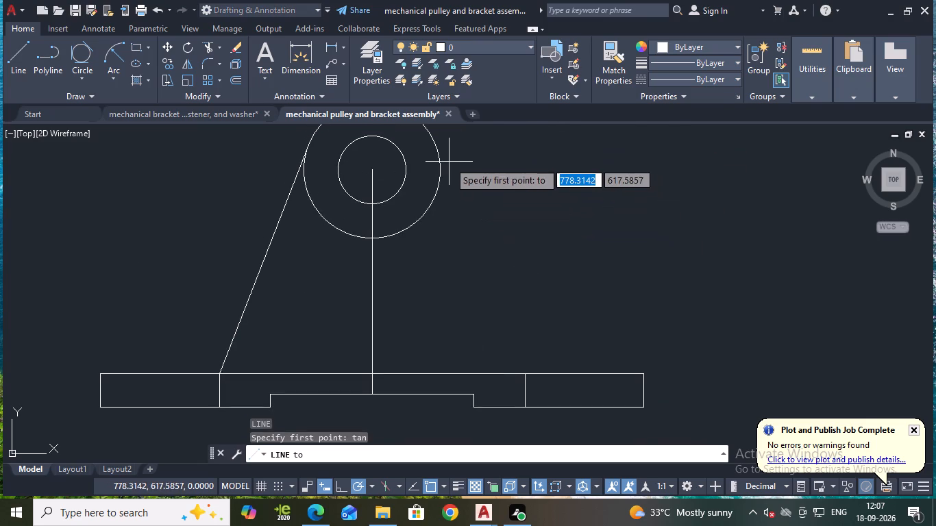
click(436, 152)
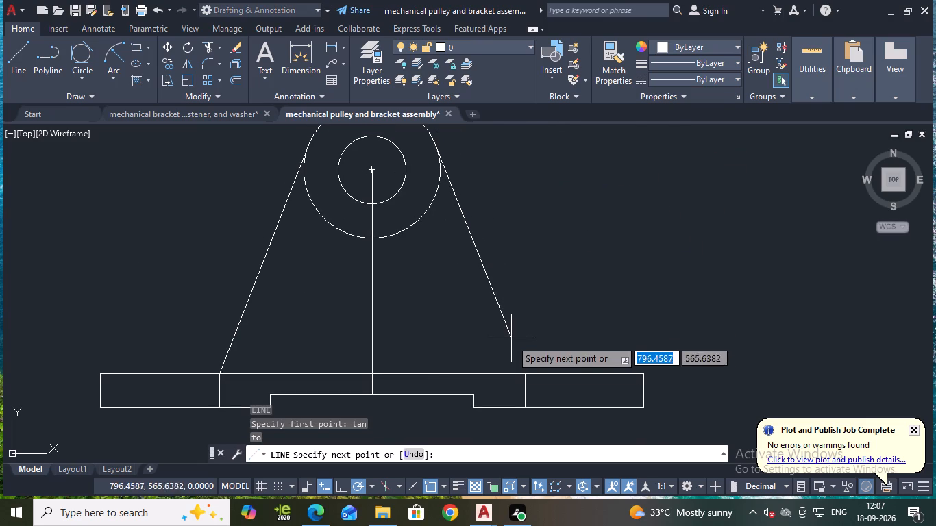
click(523, 376)
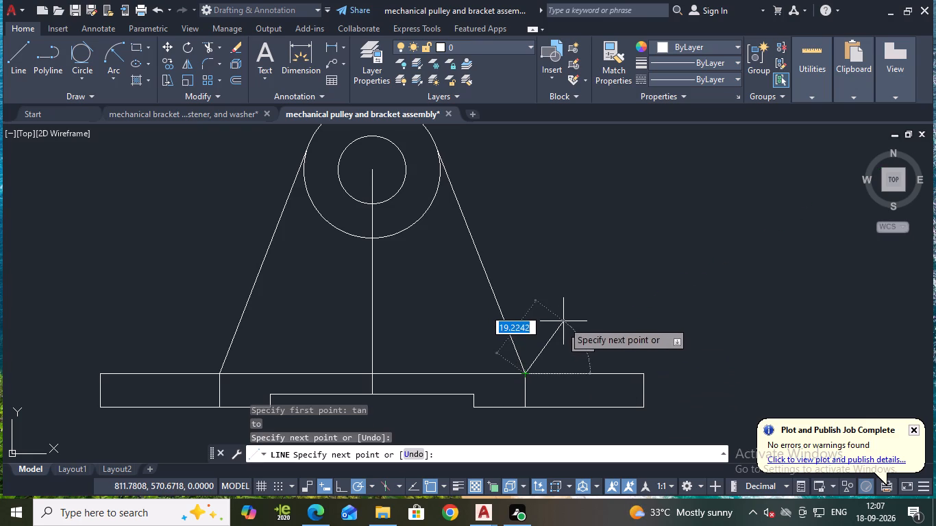
key(Escape)
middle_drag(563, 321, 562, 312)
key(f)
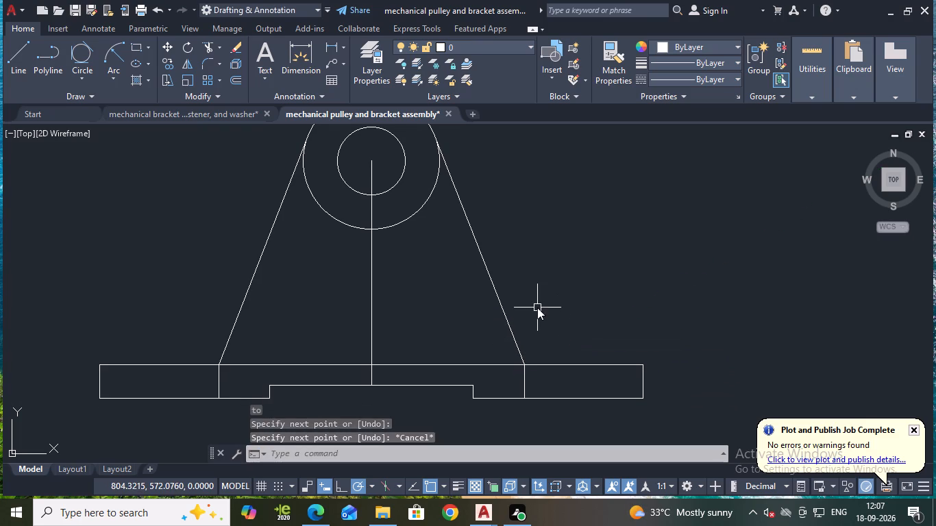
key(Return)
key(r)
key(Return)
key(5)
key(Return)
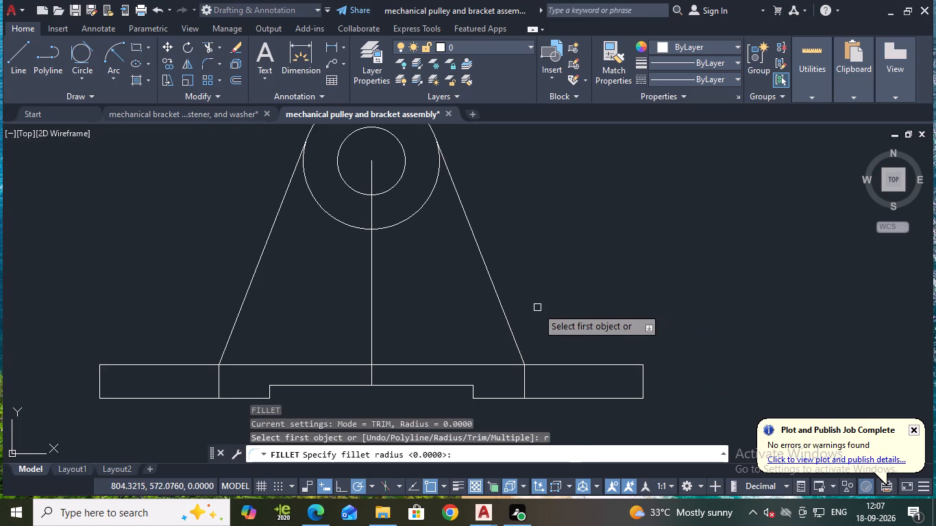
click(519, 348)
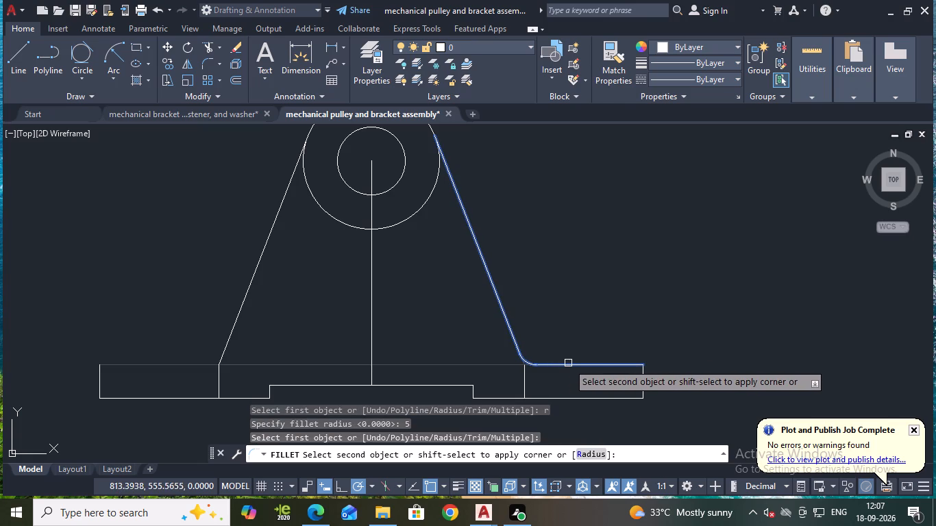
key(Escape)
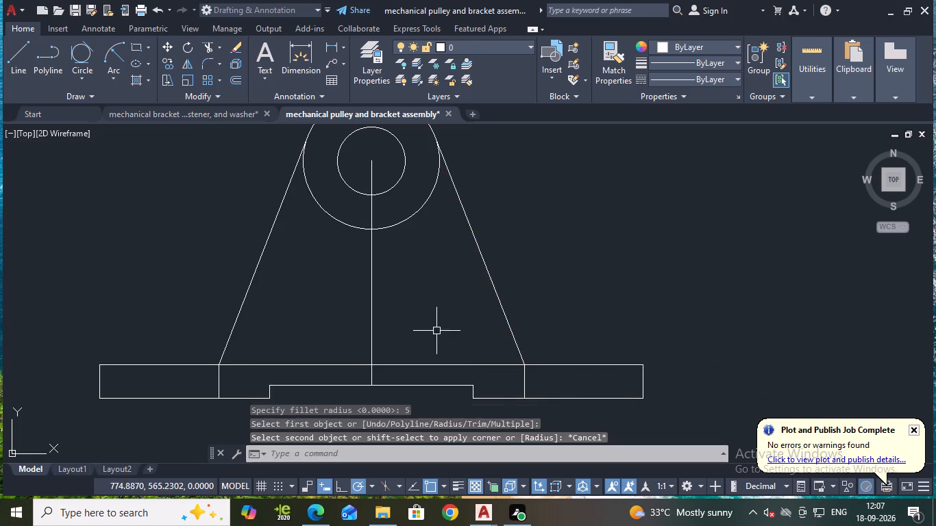
Trim away the base's top edge between the two slanted lines, and remove both vertical offset lines inside the base.
text(tr)
key(Return)
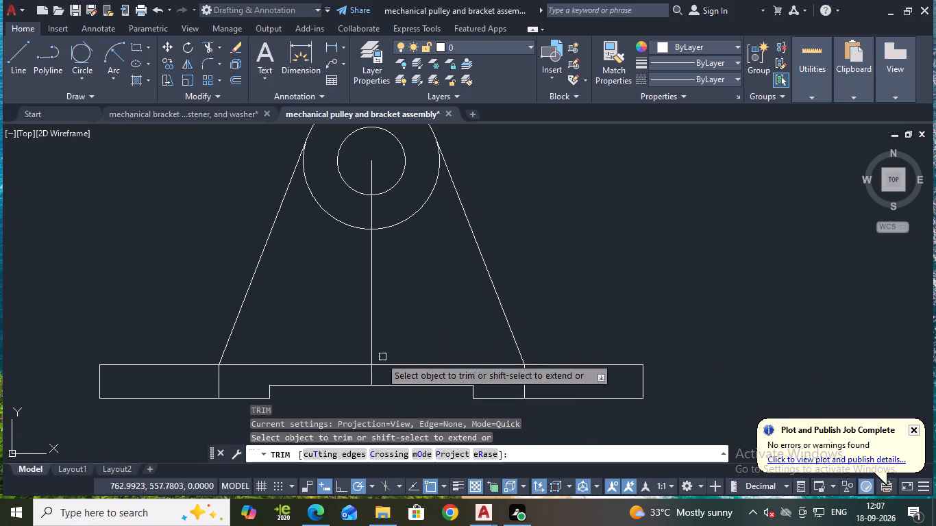
click(250, 363)
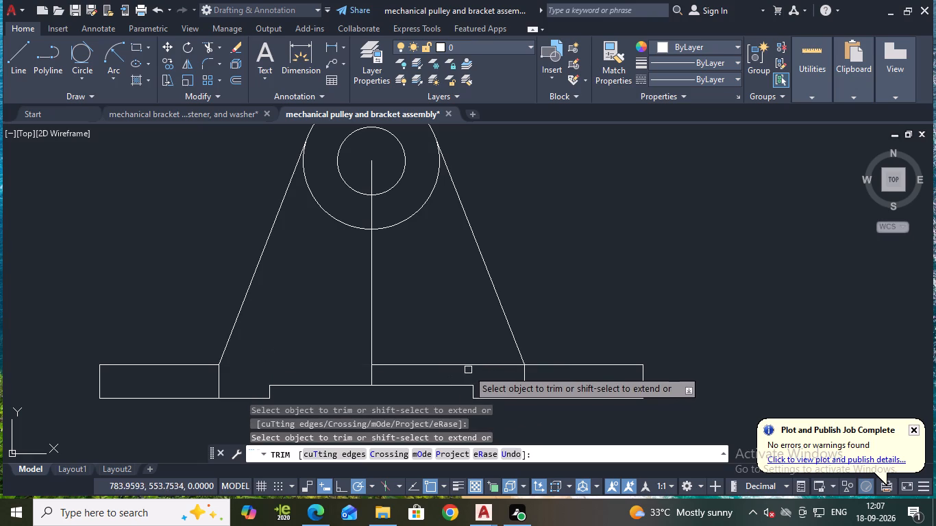
click(486, 364)
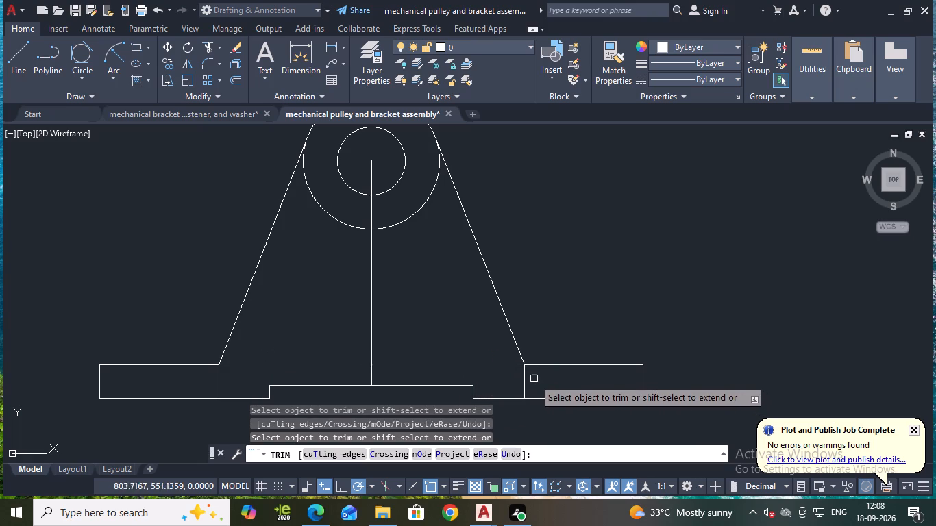
click(526, 381)
click(217, 376)
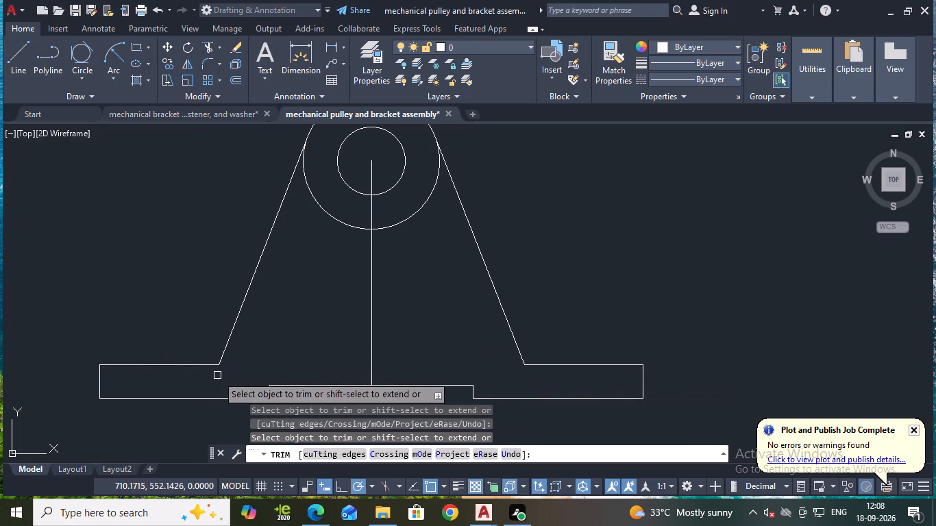
key(Escape)
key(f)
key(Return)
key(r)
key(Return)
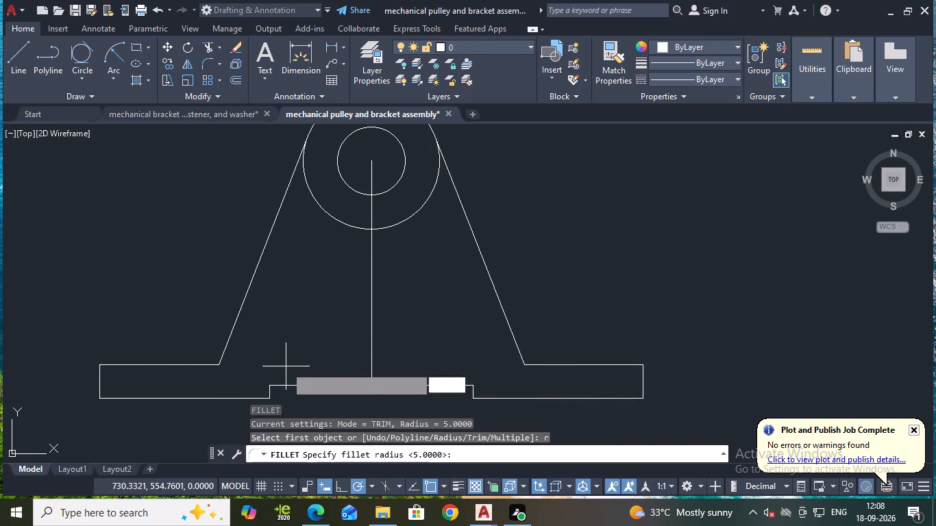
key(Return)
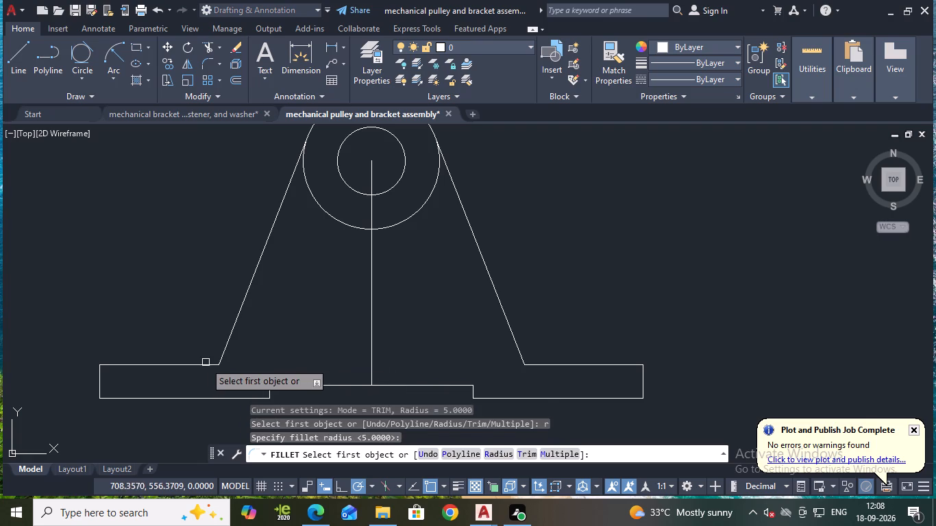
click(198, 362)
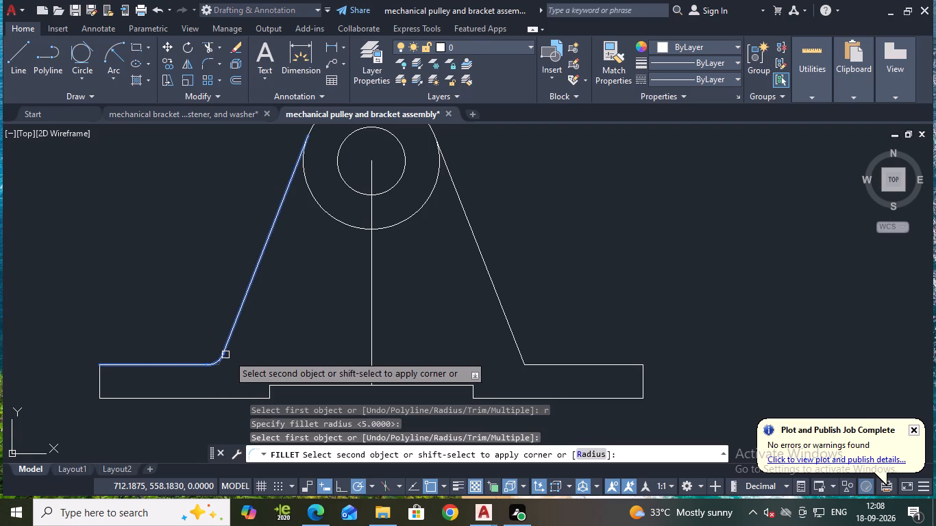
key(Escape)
Fillet the corner between the base's left top edge and the left slanted line with radius 10.
key(f)
key(Return)
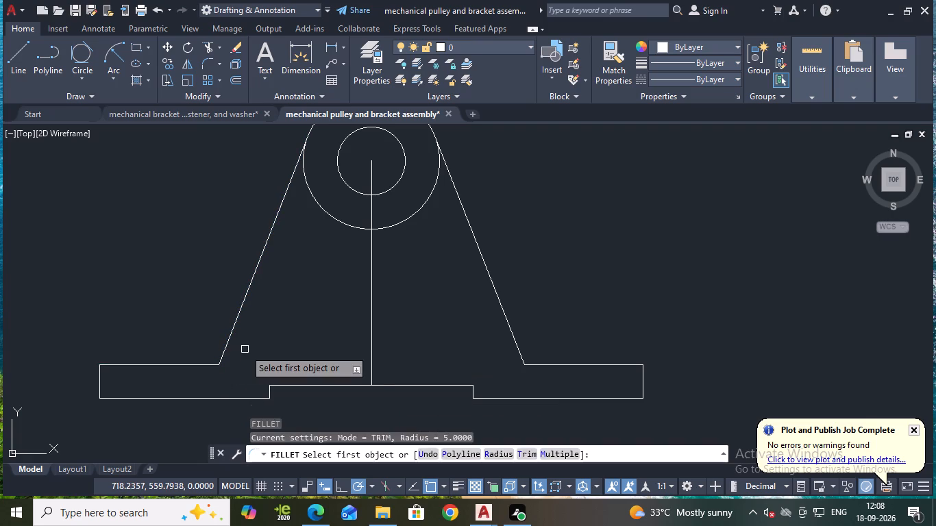
key(r)
key(Return)
text(10)
key(Return)
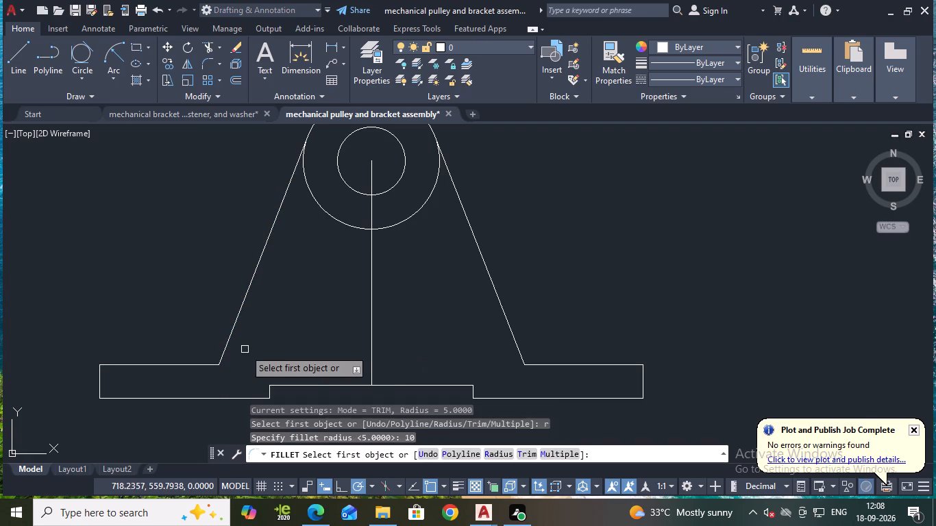
click(188, 368)
click(222, 350)
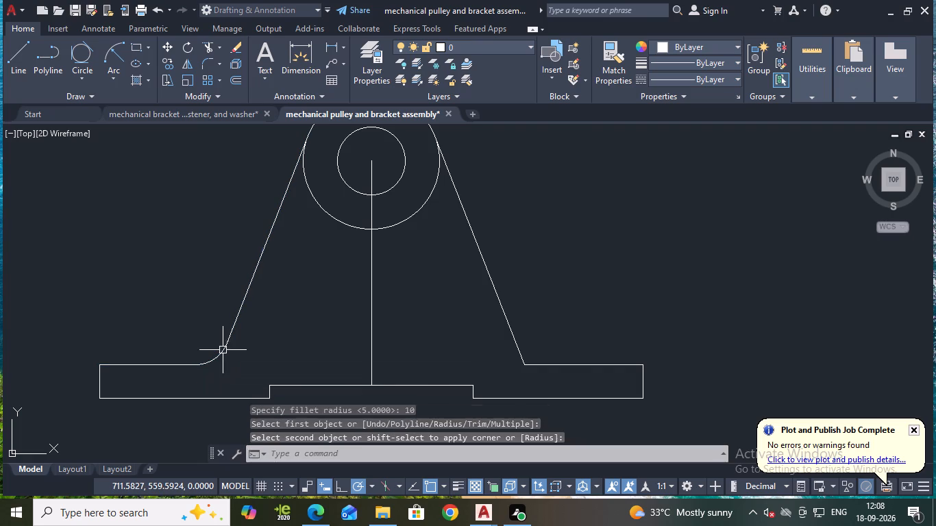
Fillet the corner between the right slanted line and the base's right top edge with radius 10, and save the drawing.
key(space)
click(517, 345)
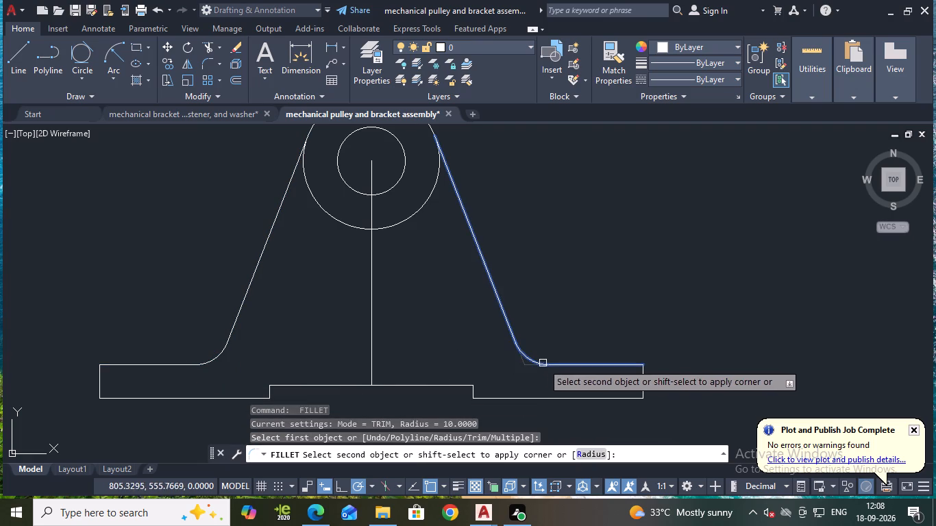
click(543, 364)
key(Escape)
key(ctrl+s)
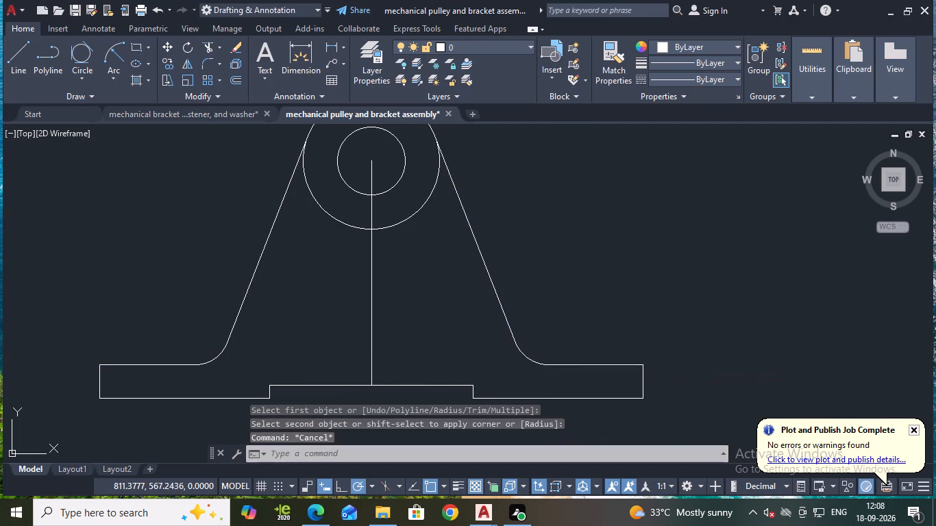
Trim away the lower part of the outer circle between the two slanted lines on both sides of the vertical centre line.
scroll(449, 319, down, 1)
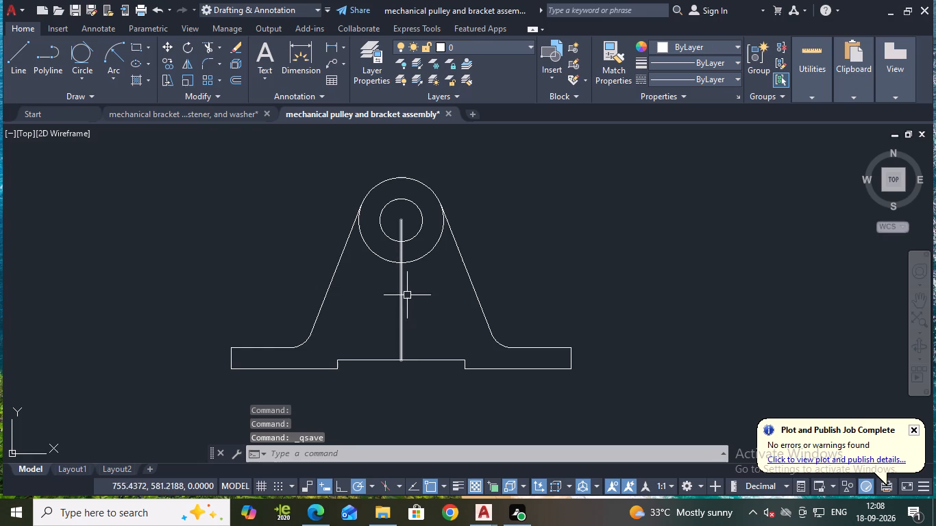
text(tr)
key(Return)
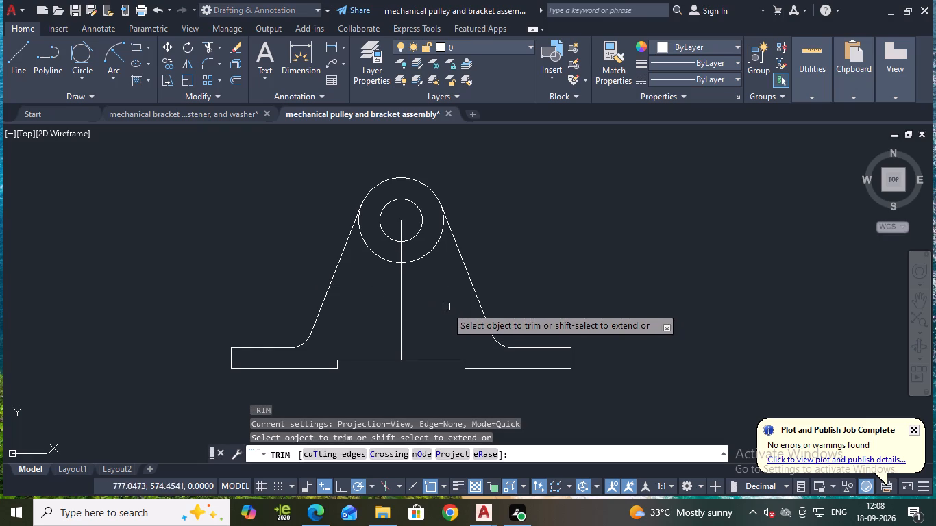
click(428, 247)
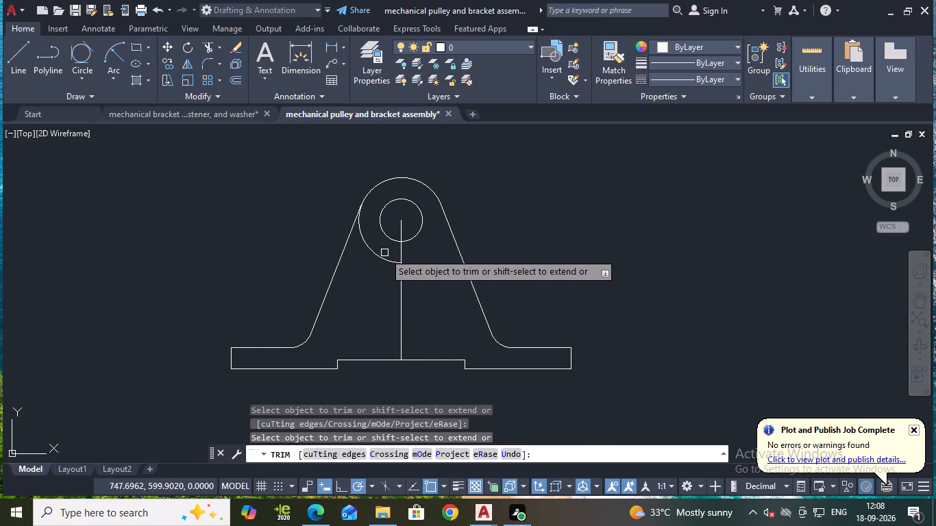
click(378, 253)
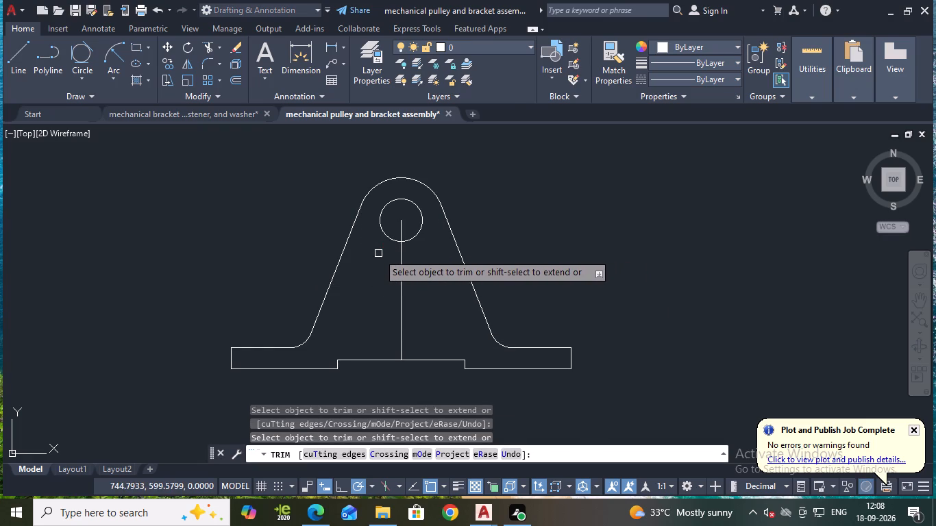
key(Escape)
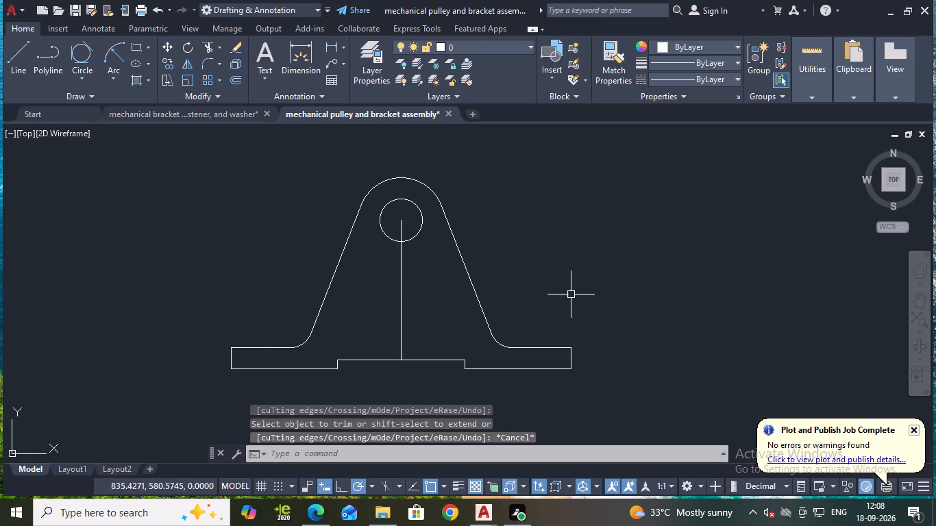
Offset the base's left edge 15 inward, and offset that new line 5 to each side to outline the left bolt hole.
middle_drag(568, 307, 579, 265)
key(o)
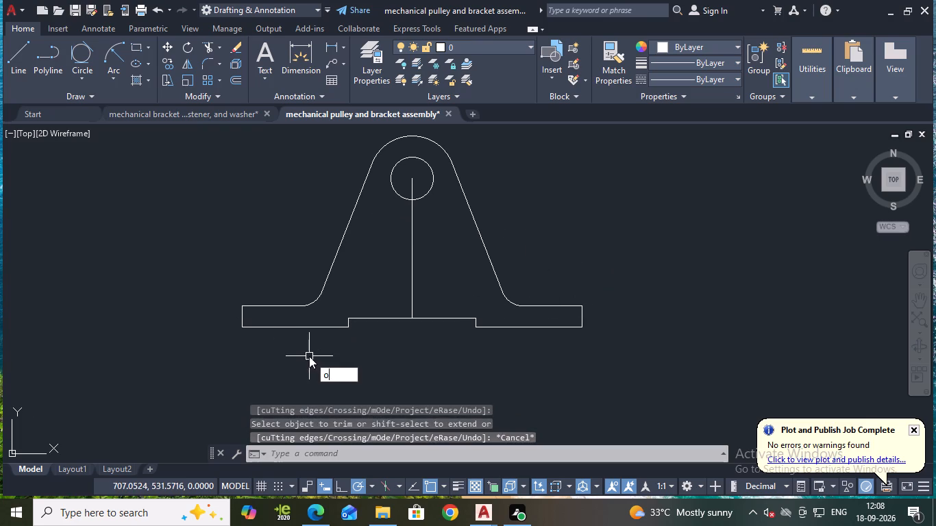
key(Return)
key(Return)
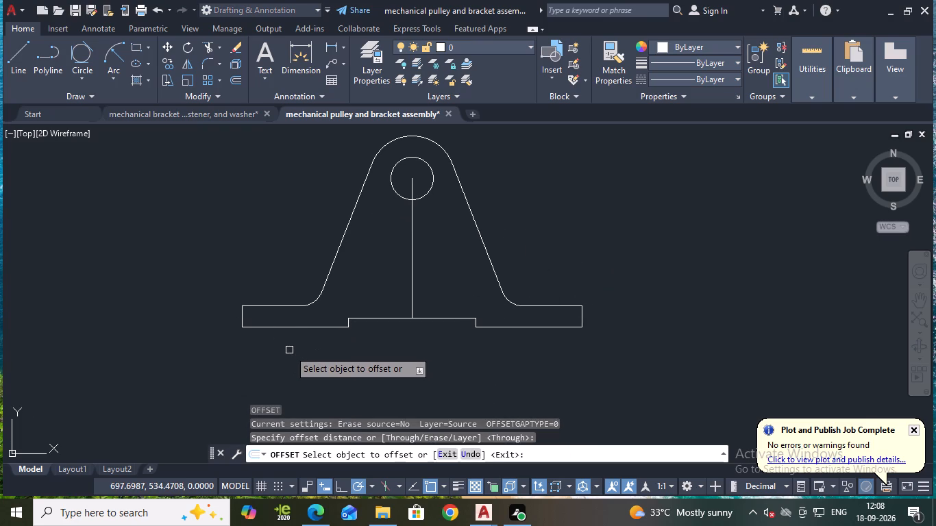
click(241, 320)
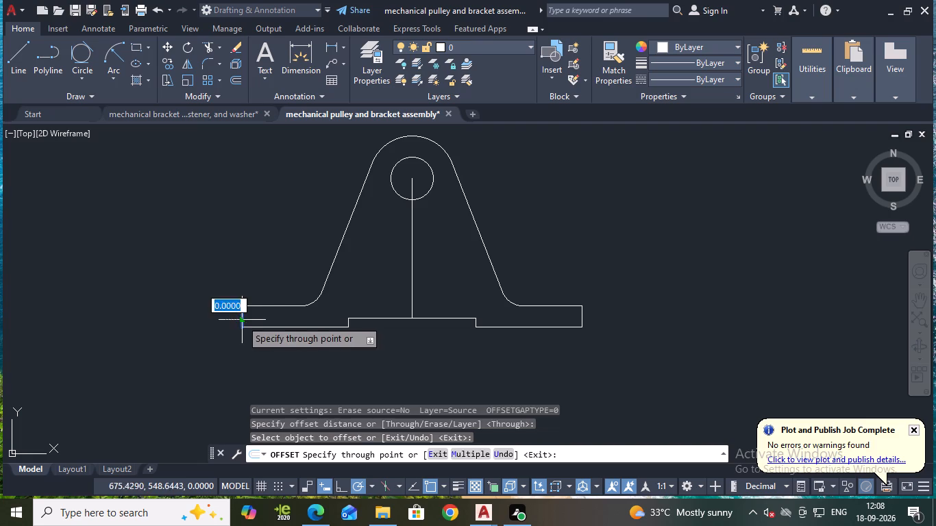
text(15)
key(Return)
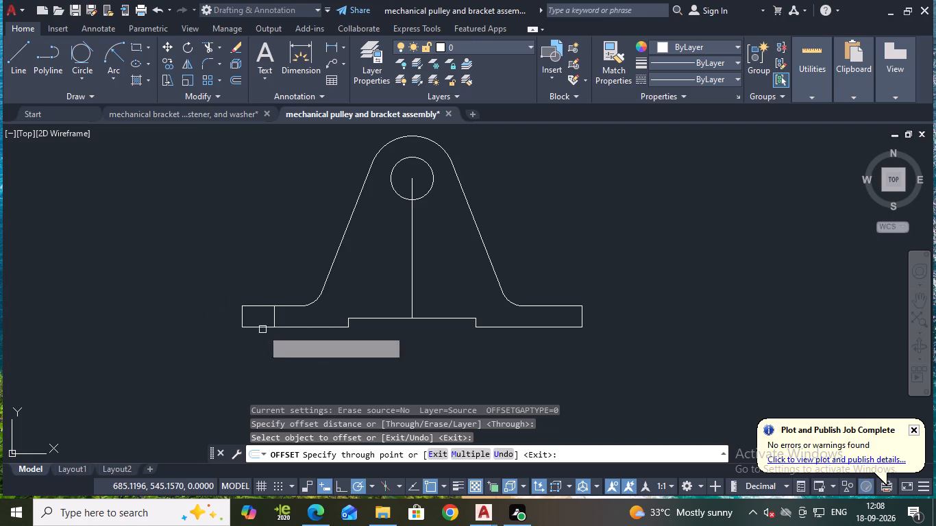
click(271, 322)
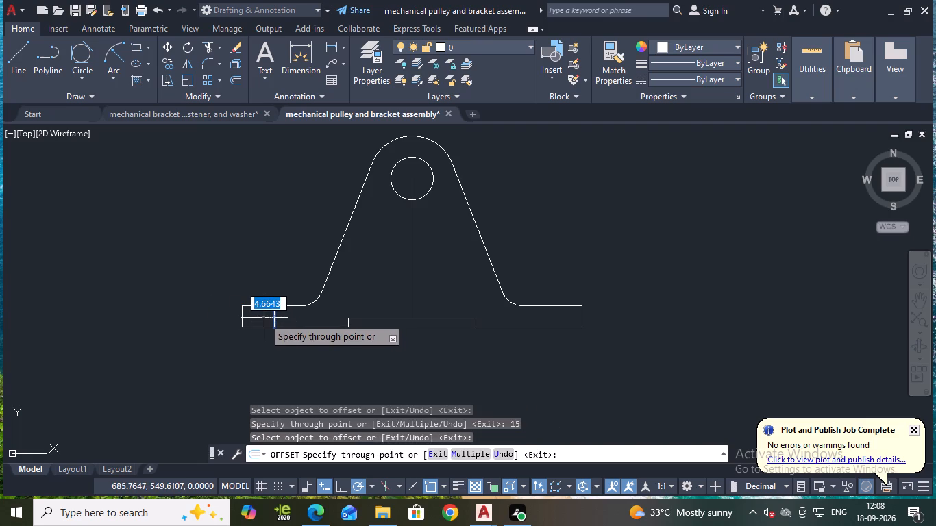
key(5)
key(Return)
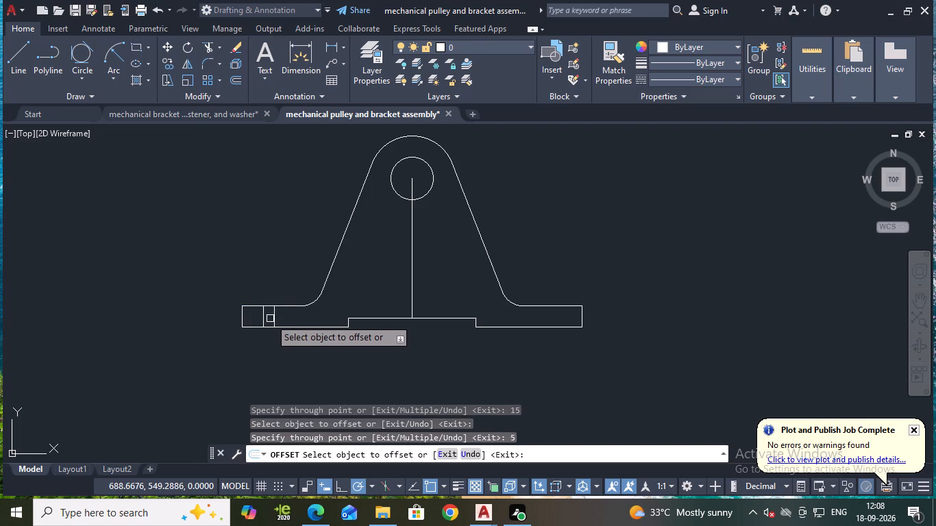
click(273, 318)
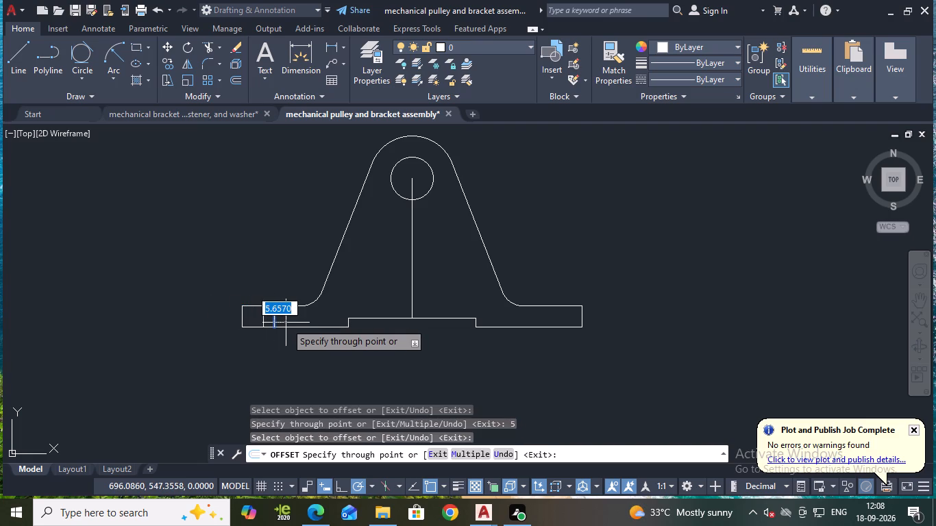
key(5)
key(Return)
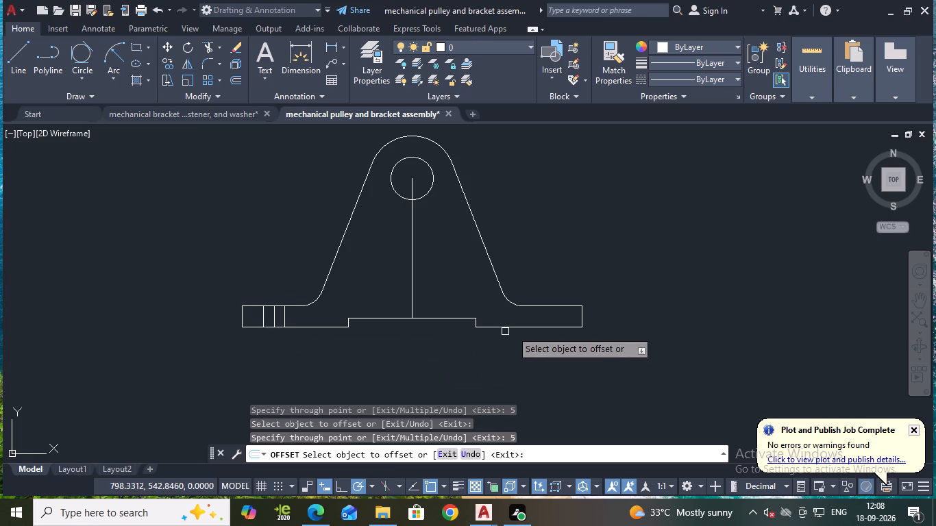
Offset the base's right edge 15 inward, and offset that new line 5 to each side to outline the right bolt hole.
click(580, 320)
text(15)
key(Return)
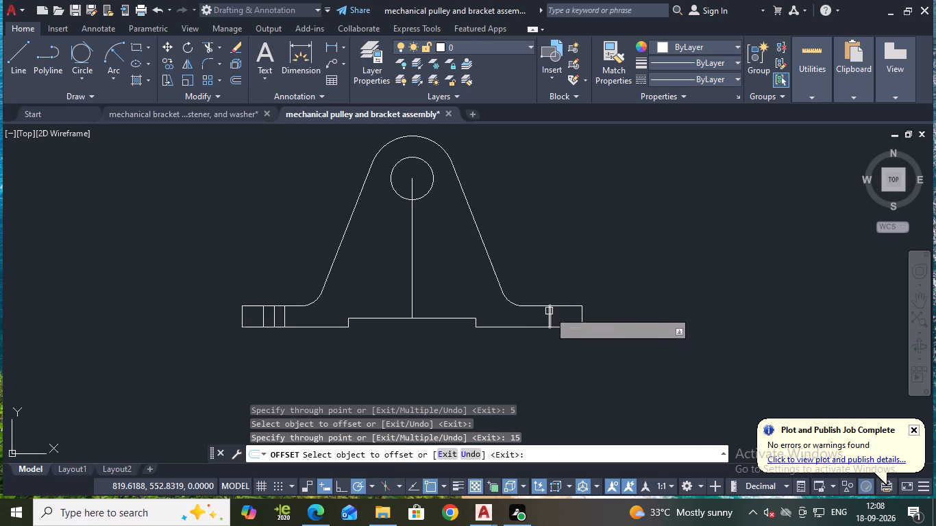
click(550, 311)
key(5)
key(Return)
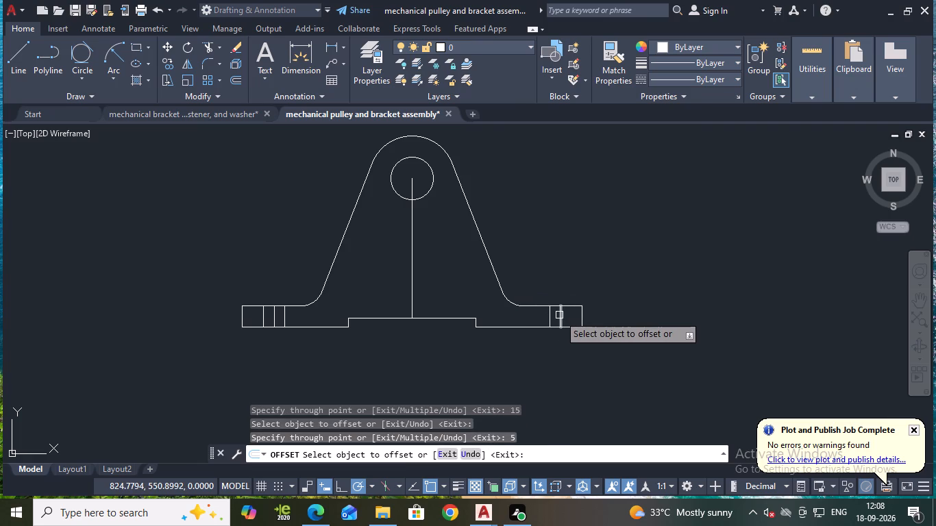
click(547, 313)
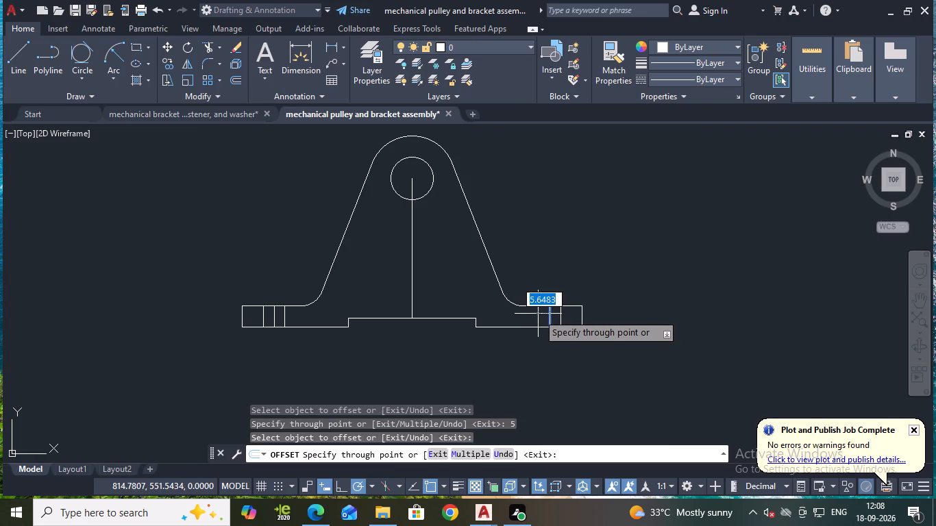
key(5)
key(Return)
key(Escape)
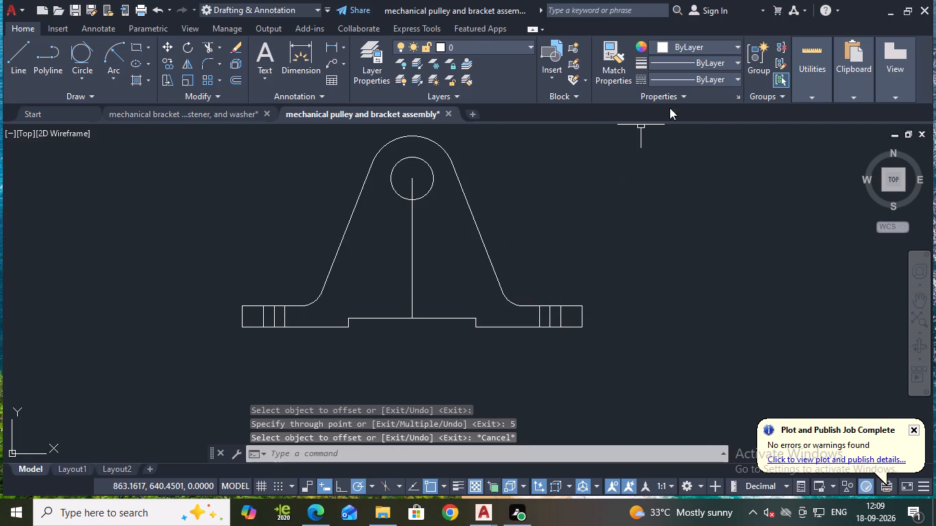
Load the ACAD_ISO02W100 ISO dash linetype into the drawing.
click(690, 75)
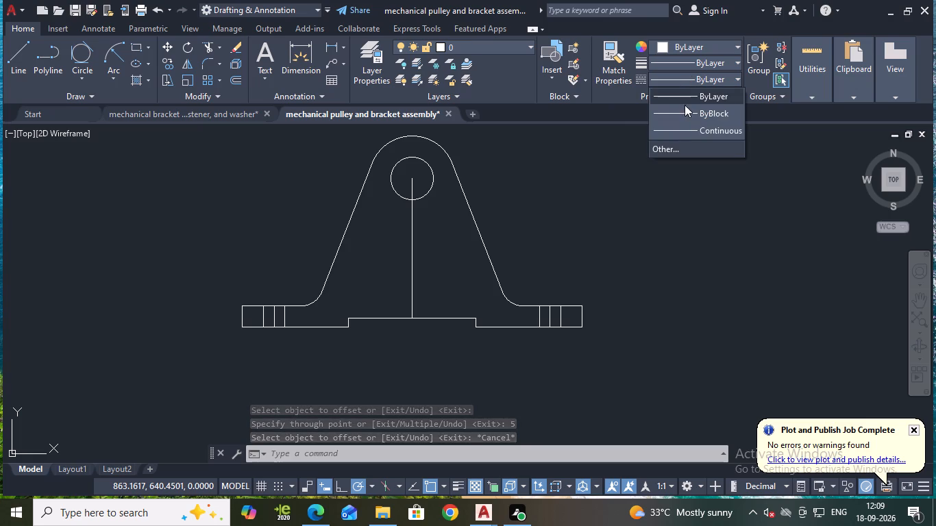
click(677, 145)
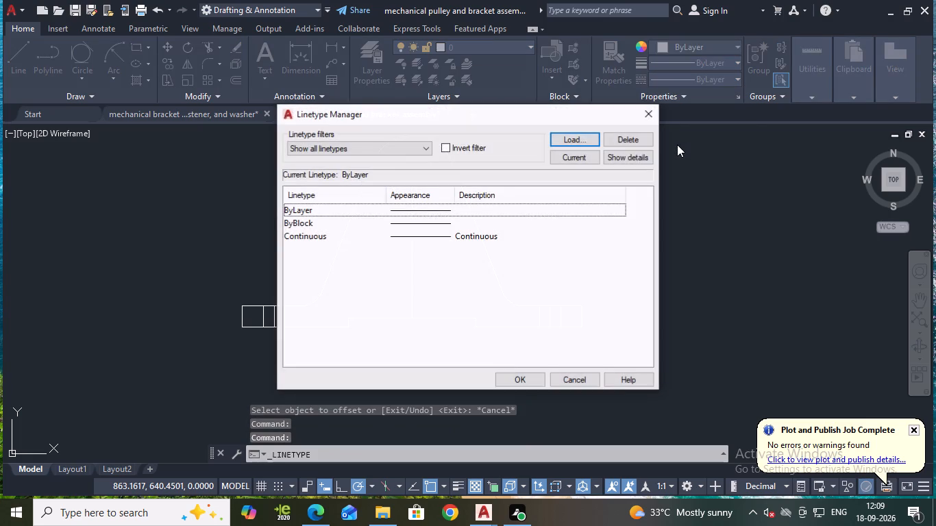
click(574, 135)
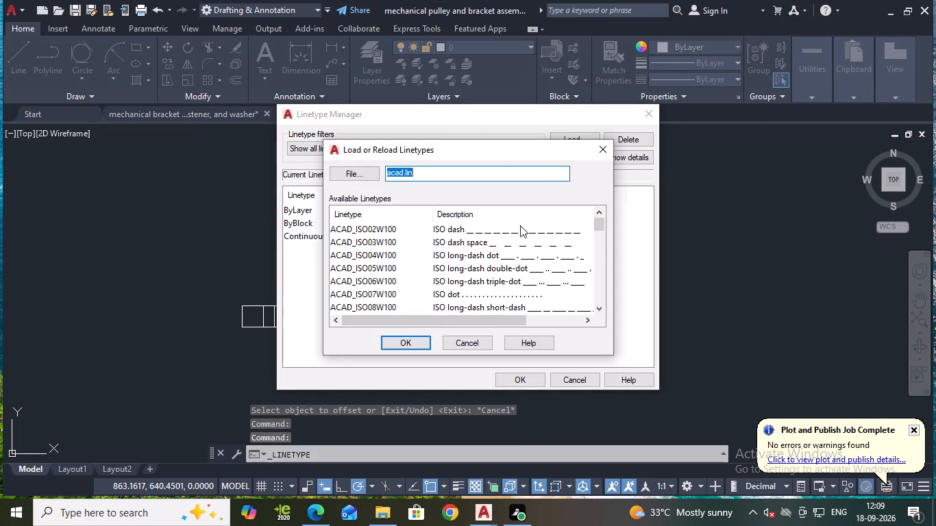
click(508, 229)
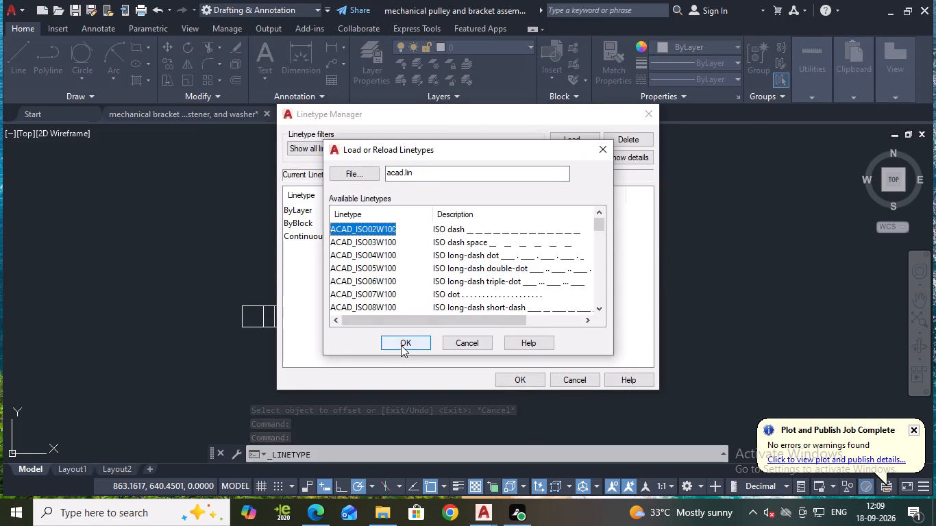
click(402, 345)
click(525, 387)
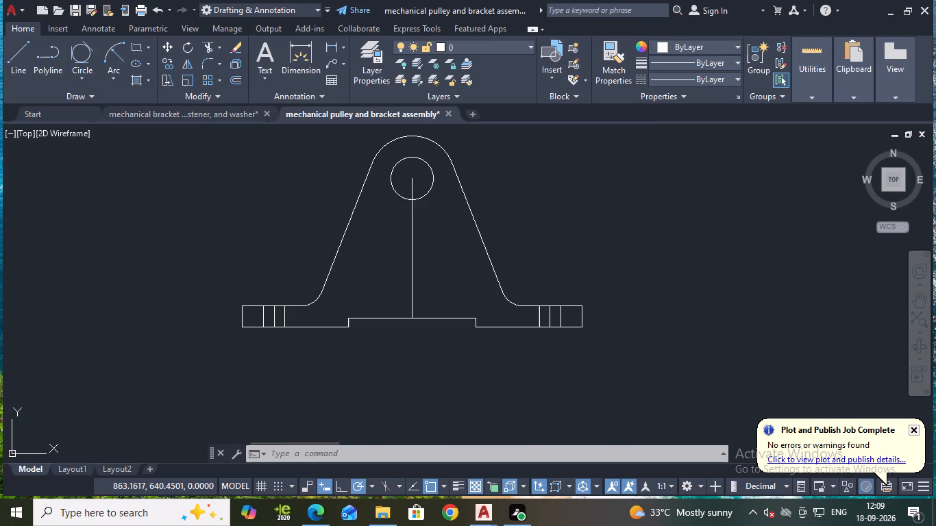
Give the bracket's vertical centre line and both bolt-hole centre lines the ACAD_ISO02W100 linetype and an orange colour.
click(273, 315)
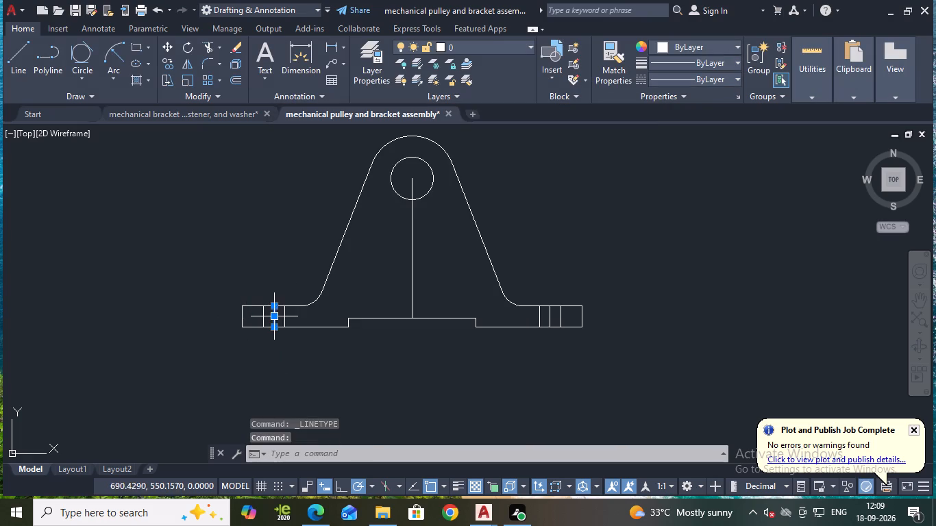
click(409, 280)
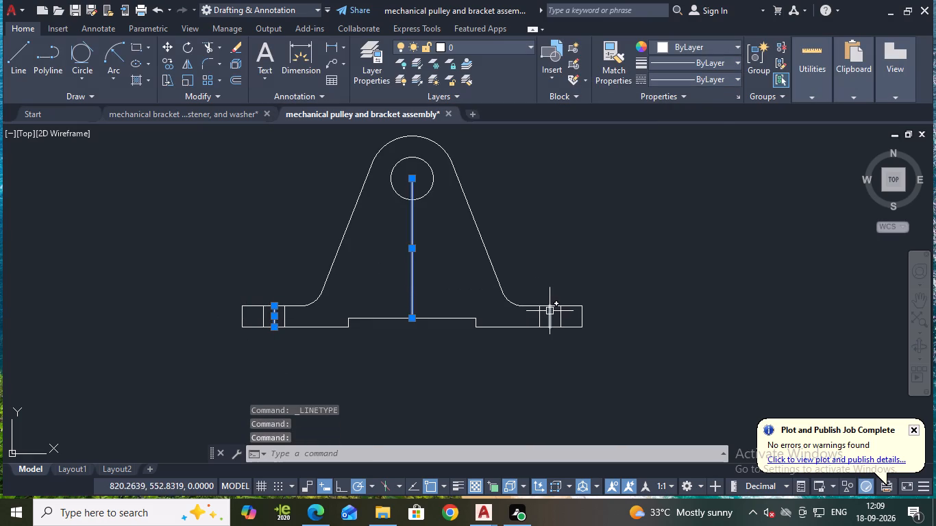
click(549, 312)
click(715, 73)
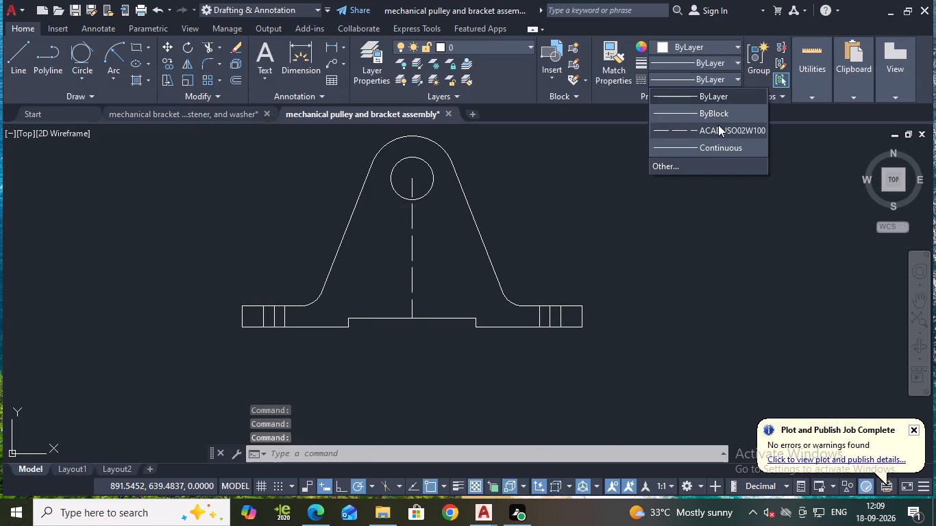
click(718, 125)
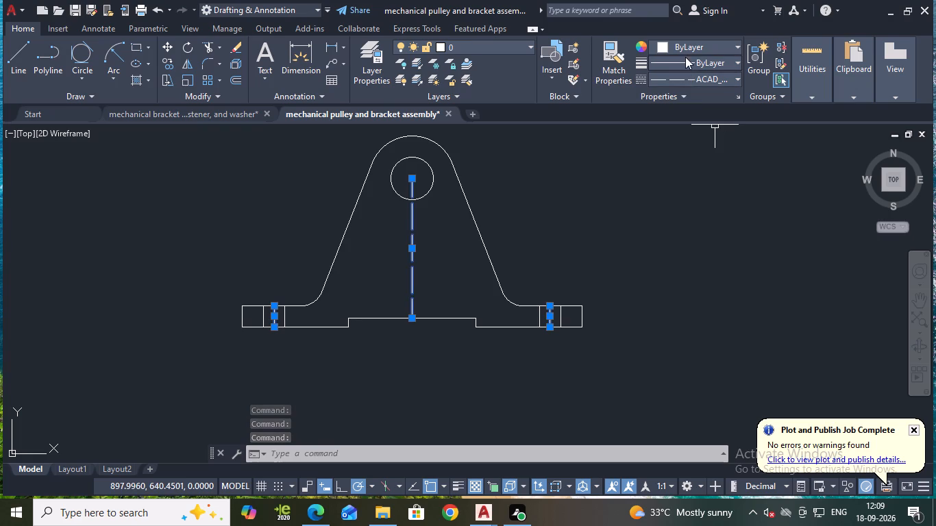
click(685, 48)
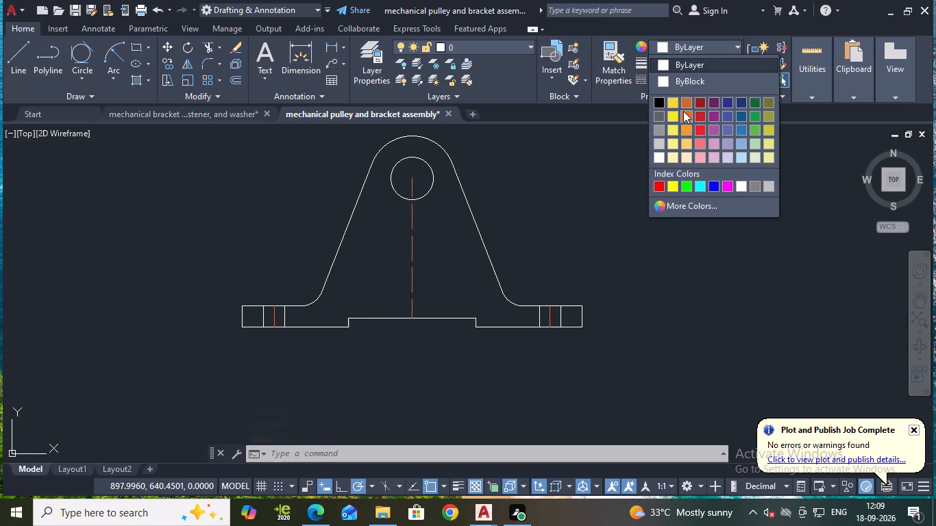
click(683, 111)
key(Escape)
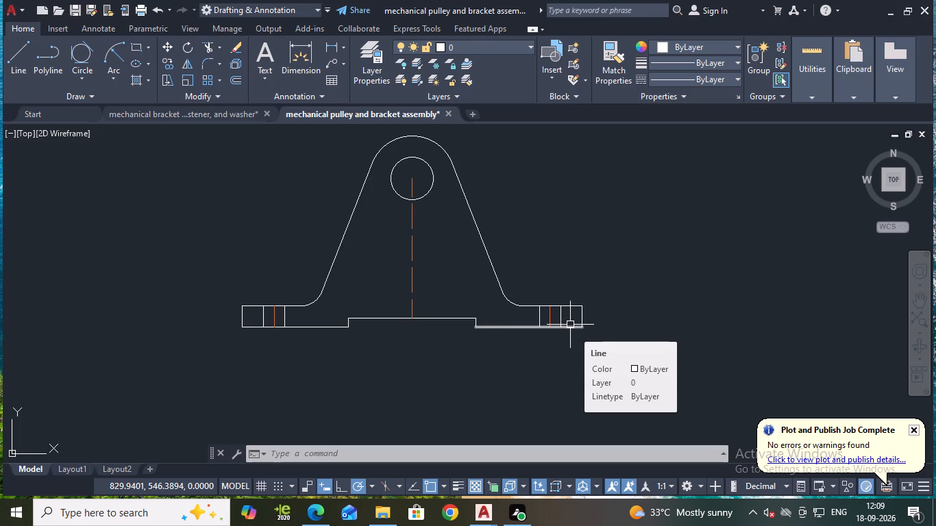
Draw a 90 by 10 base rectangle for the second view with lines, level with the front view's base.
middle_drag(619, 310, 548, 318)
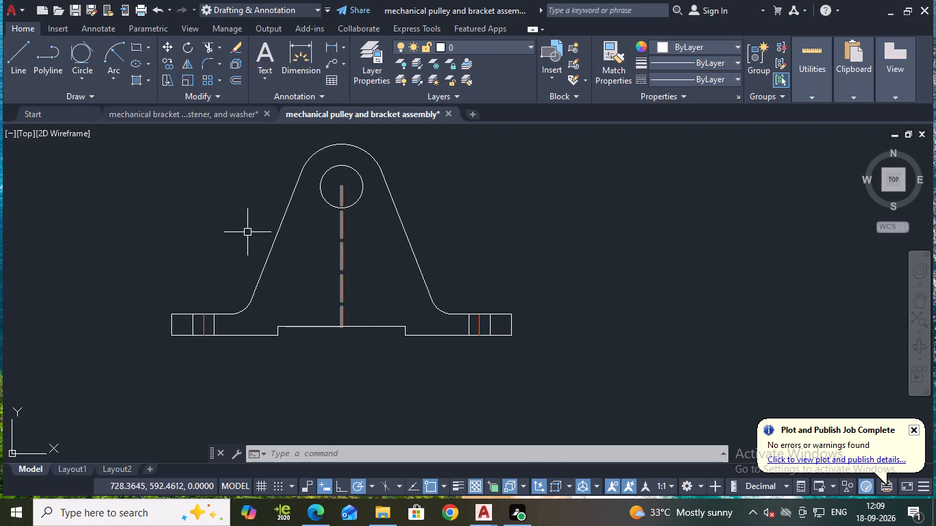
click(8, 53)
middle_drag(667, 282, 589, 276)
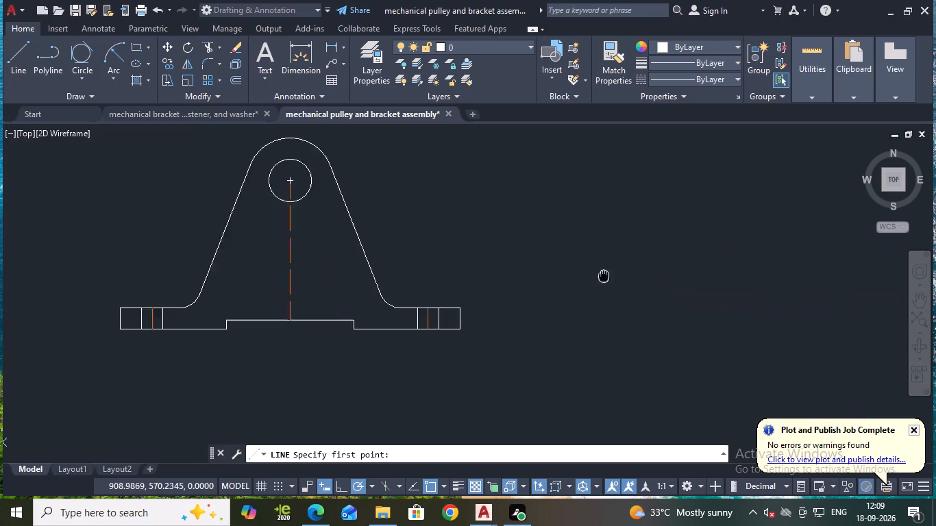
middle_drag(589, 276, 576, 277)
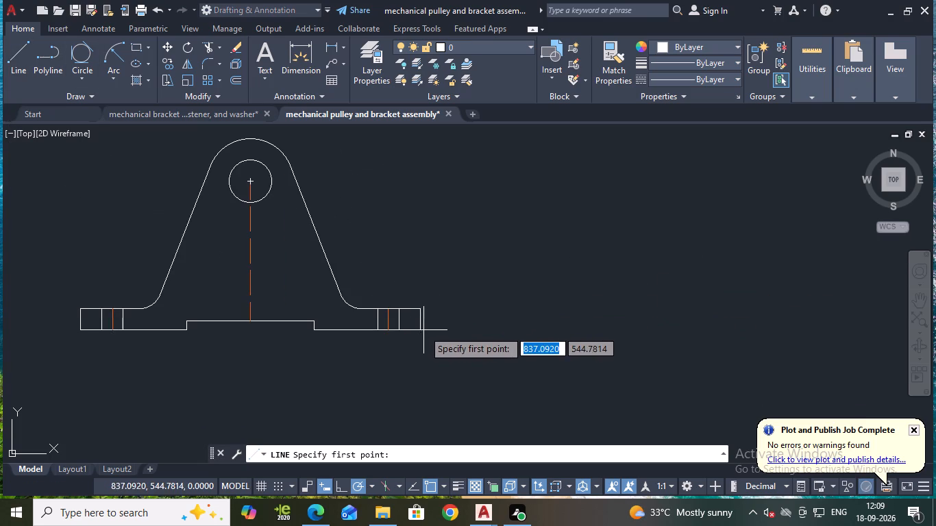
click(467, 329)
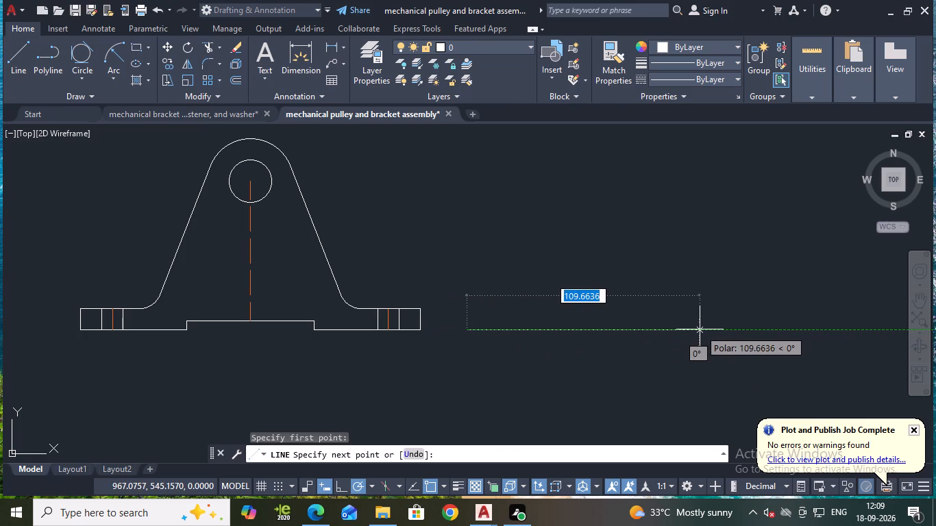
text(90)
key(Return)
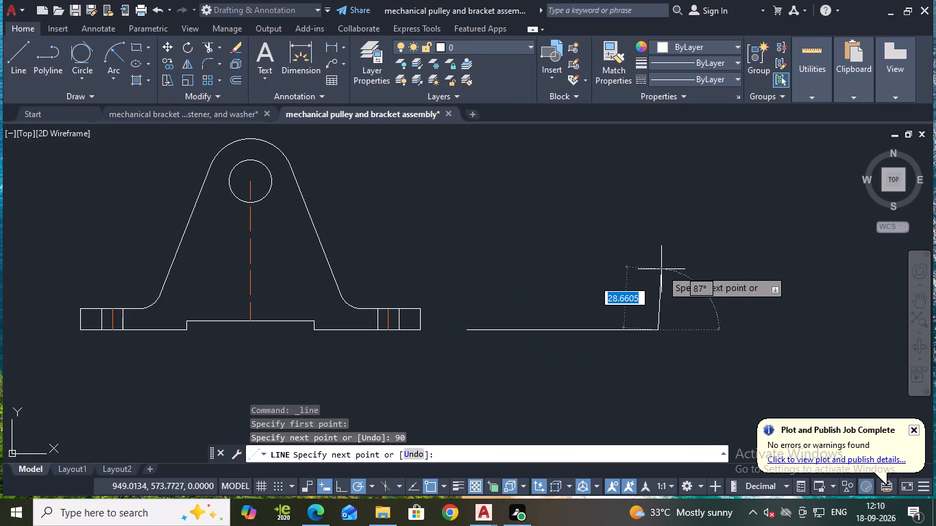
text(10)
key(Return)
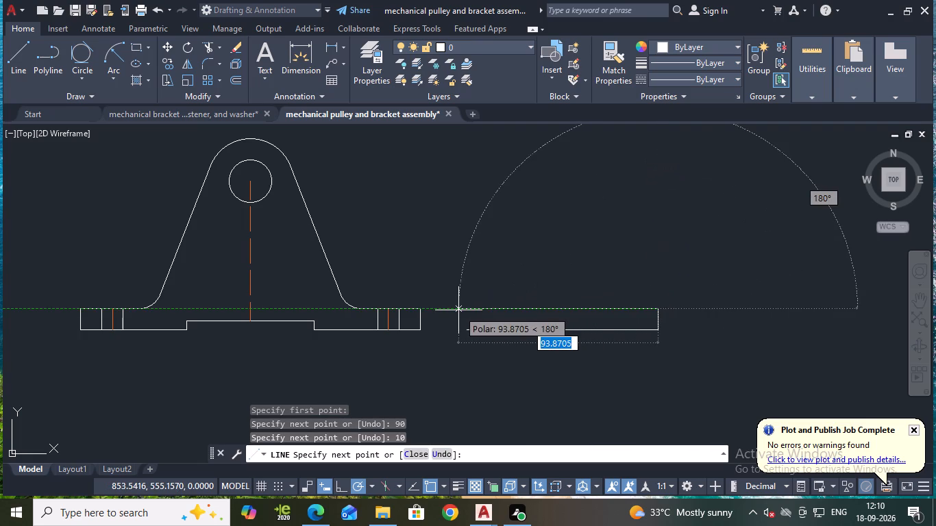
text(90)
key(Return)
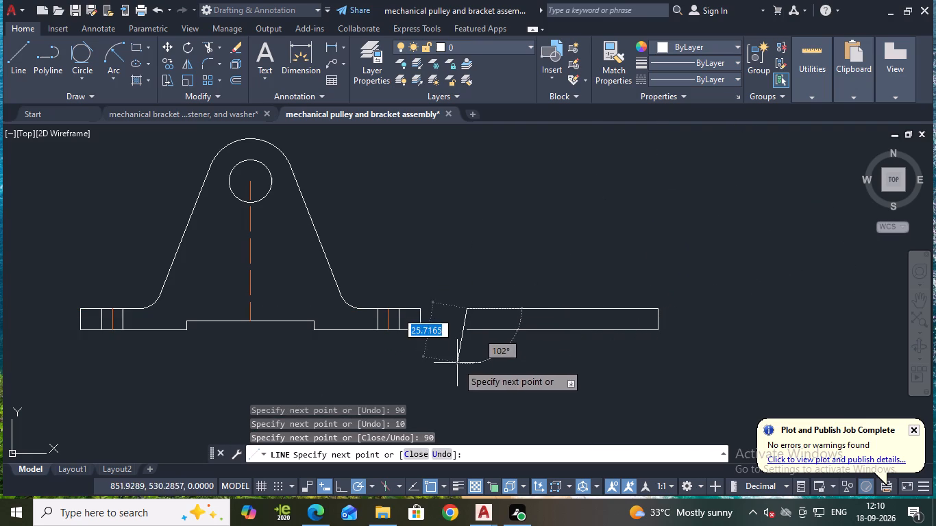
text(10)
key(Return)
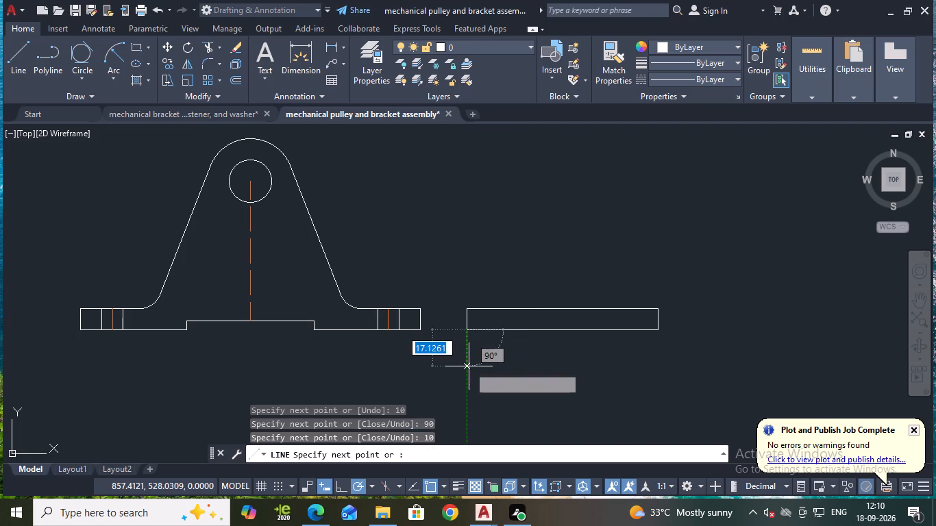
key(Escape)
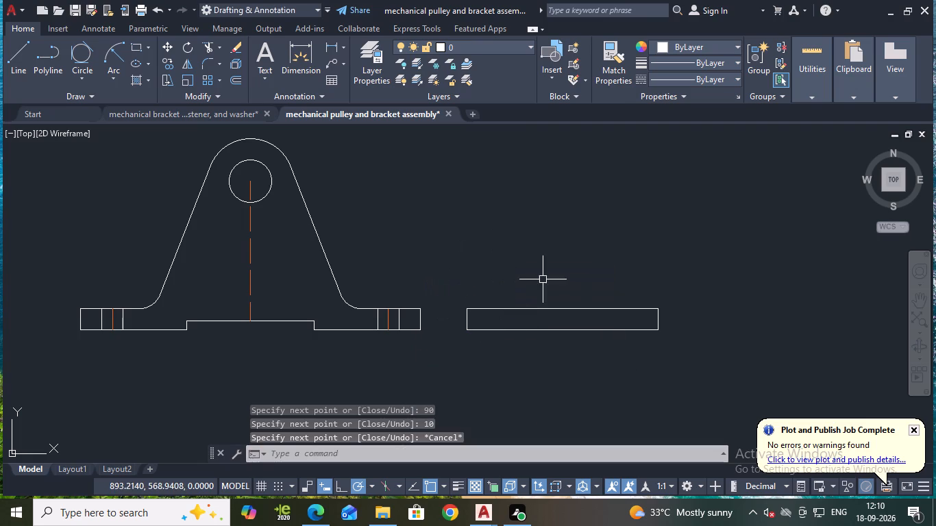
Offset both end edges of the second view's base 20 inward to locate the upright's sides.
click(22, 49)
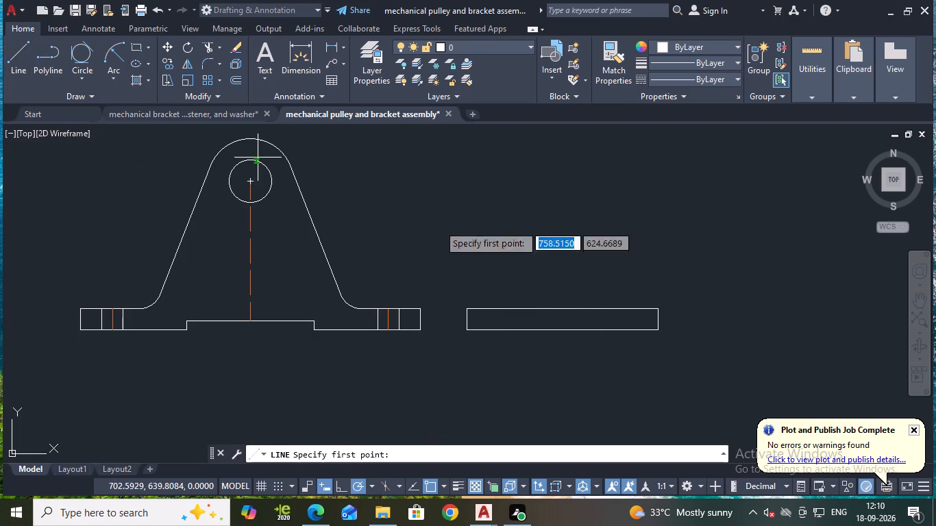
key(Escape)
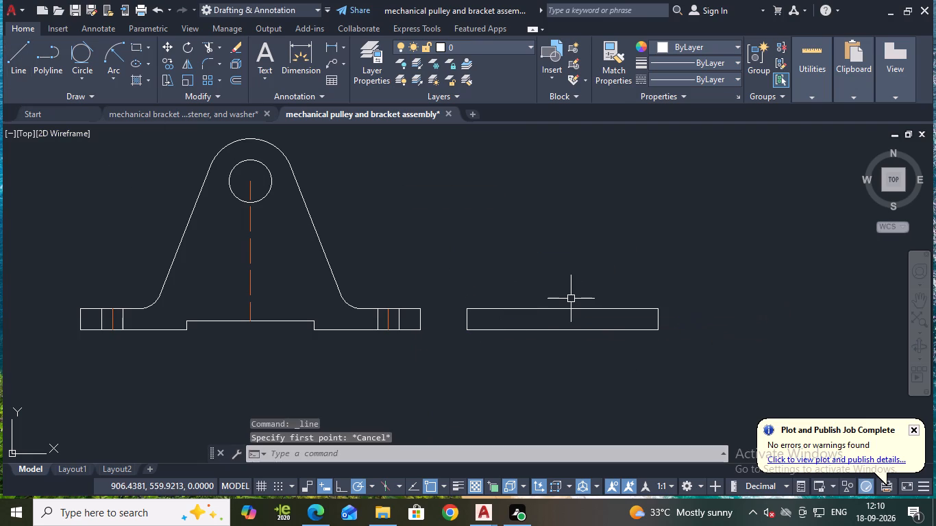
key(o)
key(Return)
key(Return)
click(469, 321)
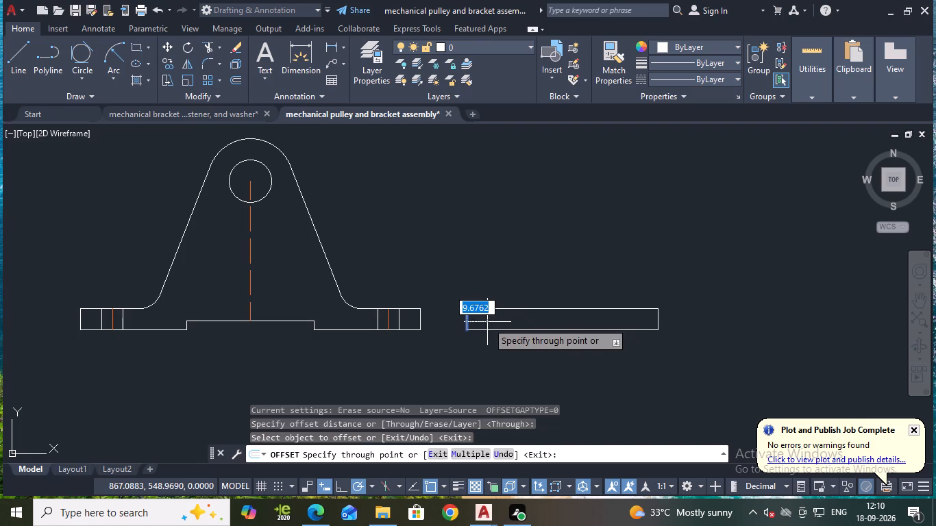
key(2)
key(0)
key(Return)
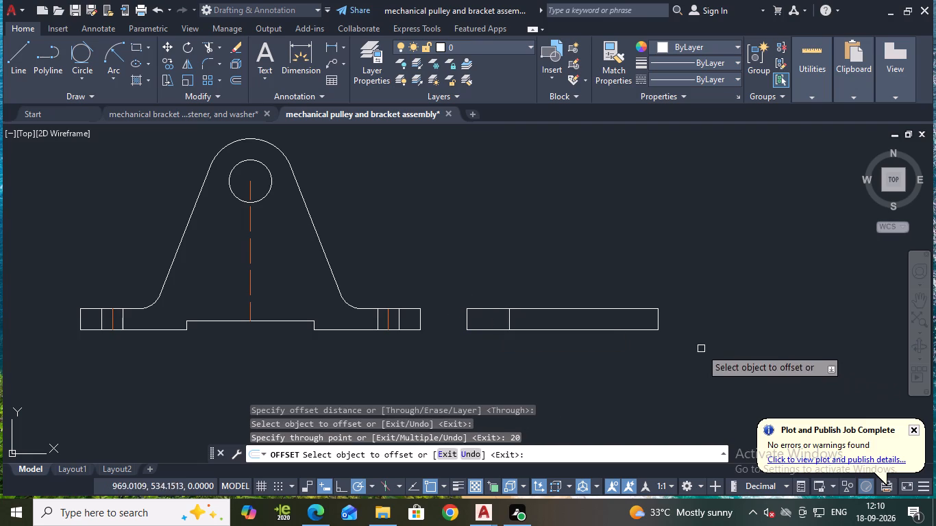
click(655, 319)
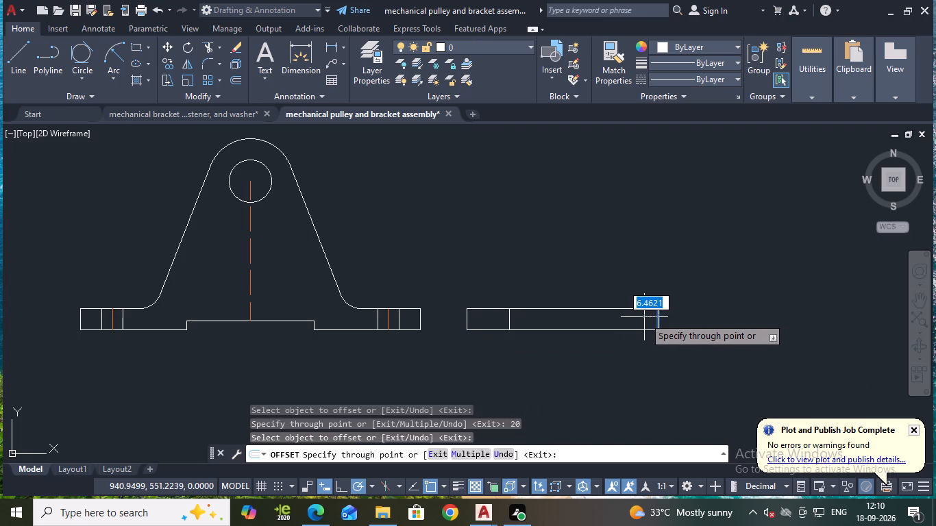
text(20)
key(Return)
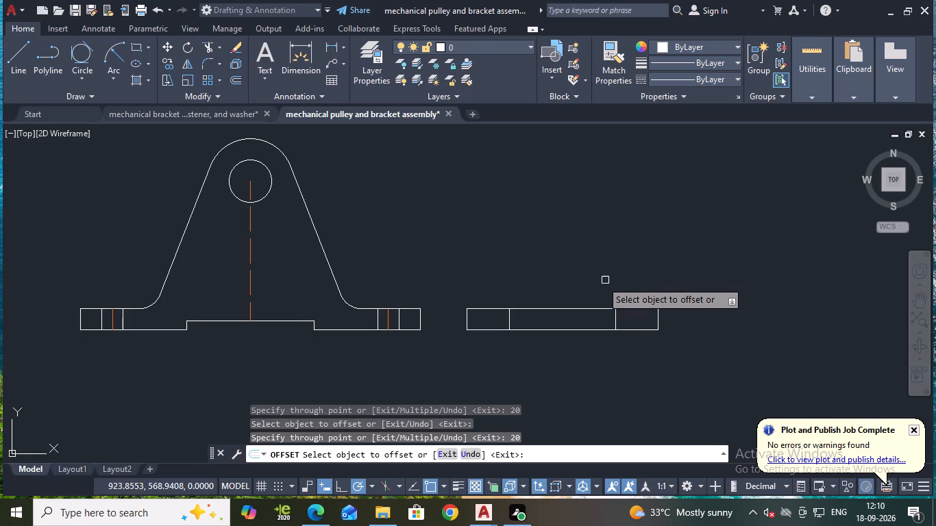
scroll(594, 283, up, 1)
key(Escape)
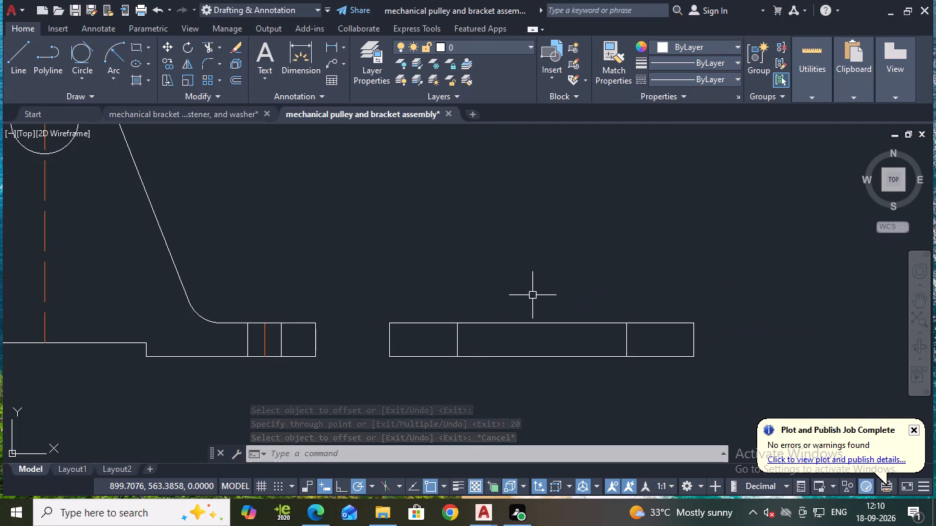
Draw a horizontal projection line from the top of the front view's outer arc past the second view's far end.
middle_drag(551, 284, 582, 336)
scroll(561, 258, down, 1)
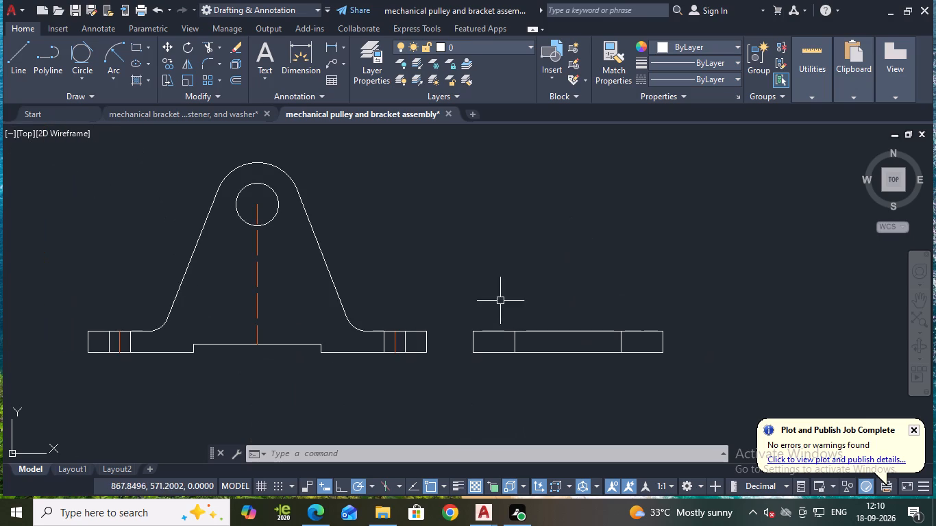
click(12, 53)
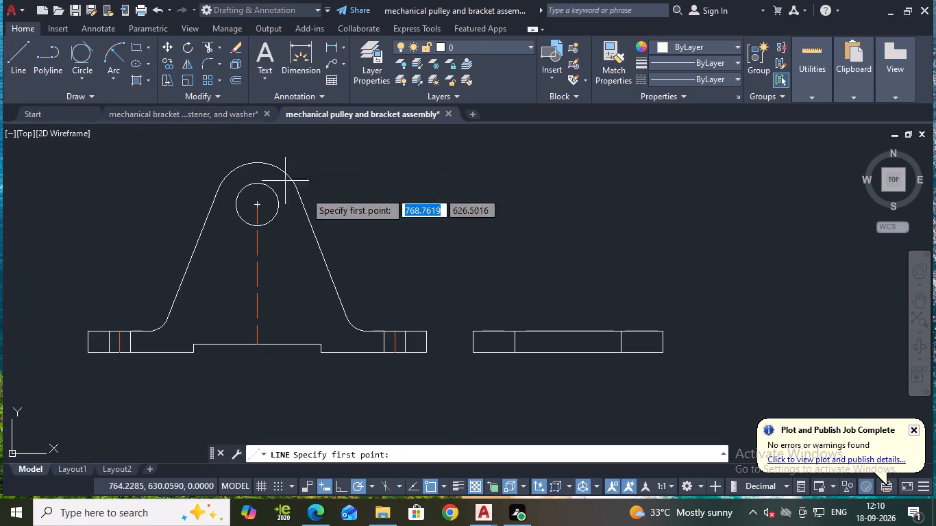
click(258, 162)
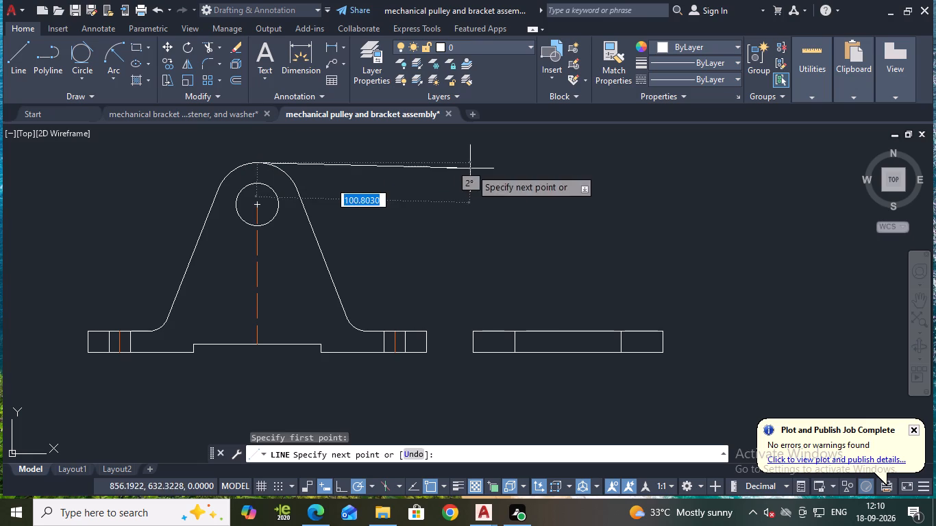
click(767, 165)
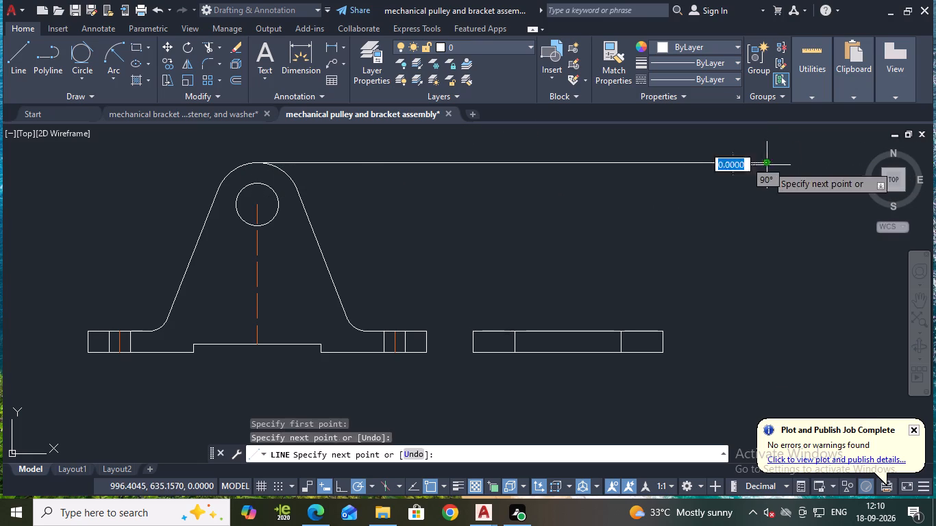
key(Escape)
Stretch the upper ends of both offset lines in the second view up to the horizontal projection line.
click(515, 344)
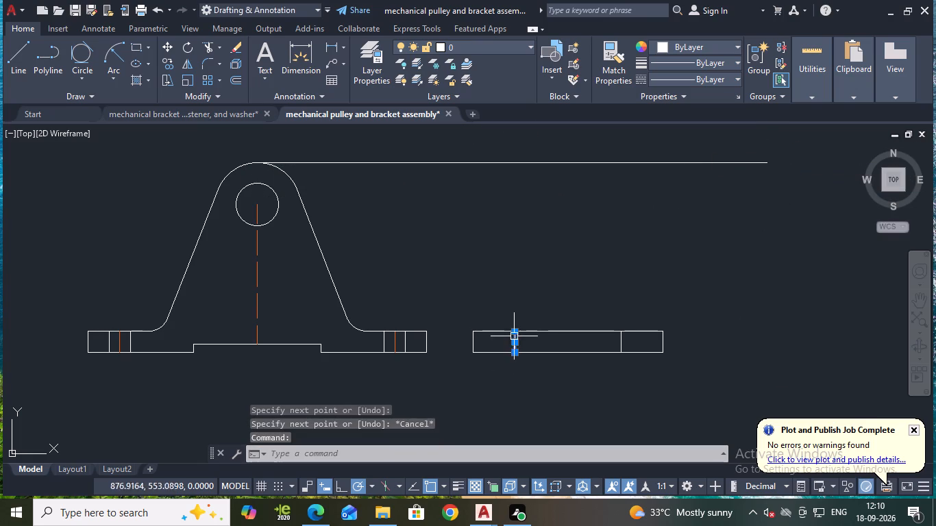
click(515, 331)
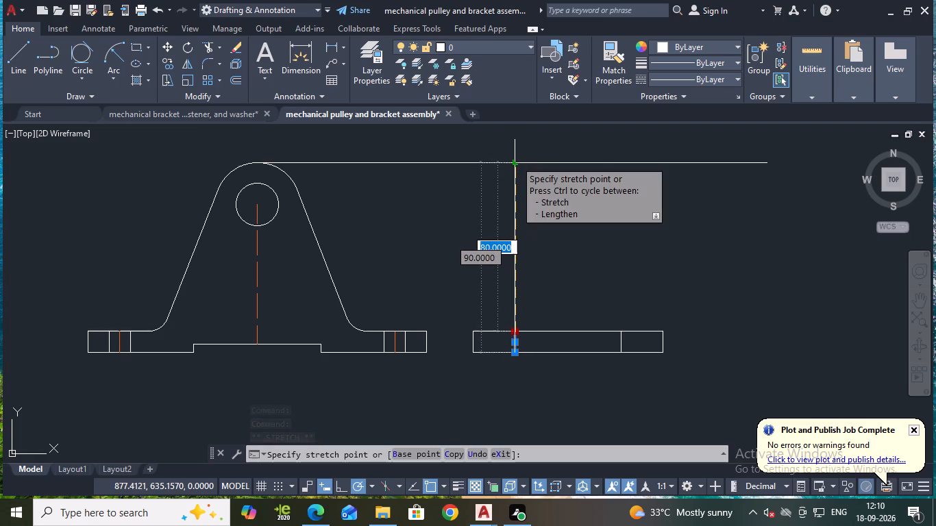
click(515, 160)
key(Escape)
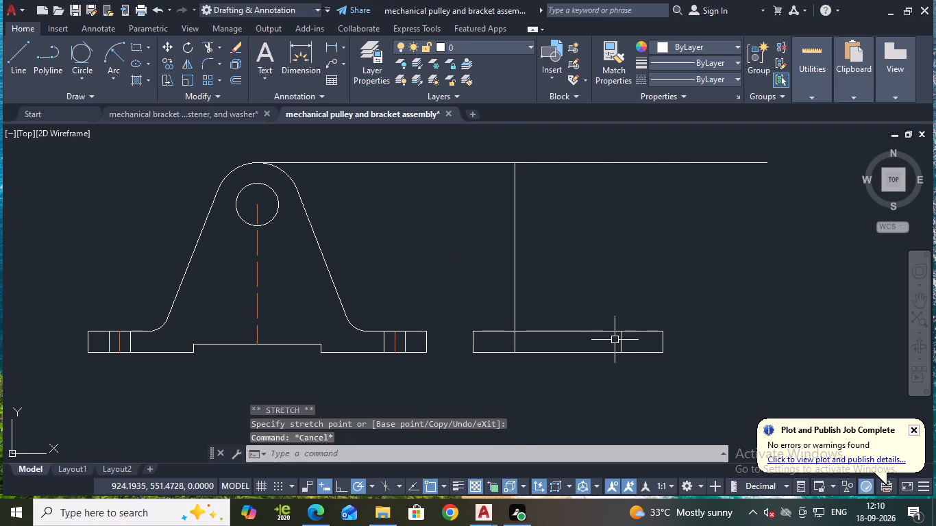
click(619, 338)
click(621, 330)
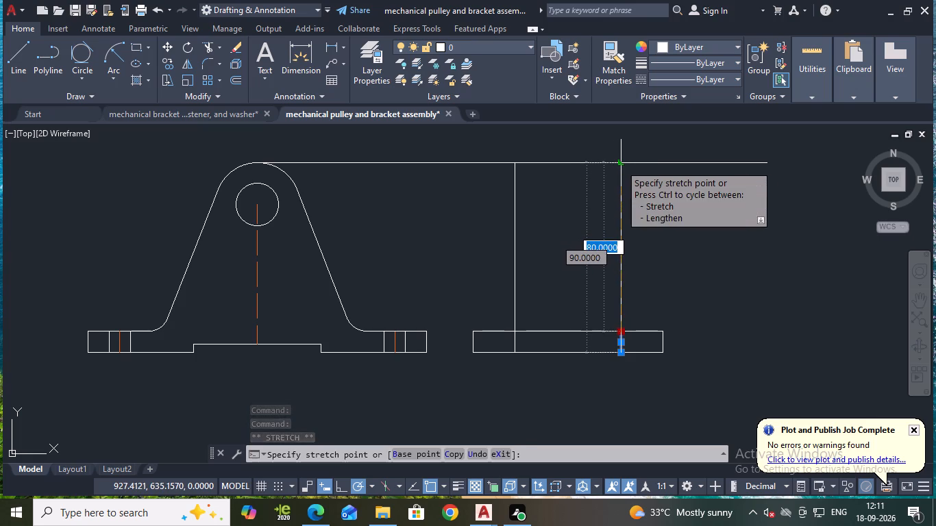
click(620, 164)
key(Escape)
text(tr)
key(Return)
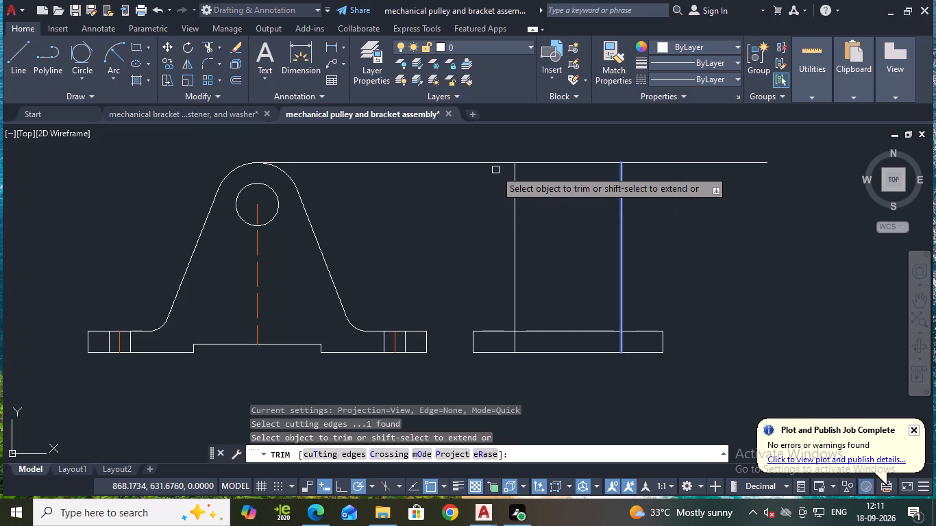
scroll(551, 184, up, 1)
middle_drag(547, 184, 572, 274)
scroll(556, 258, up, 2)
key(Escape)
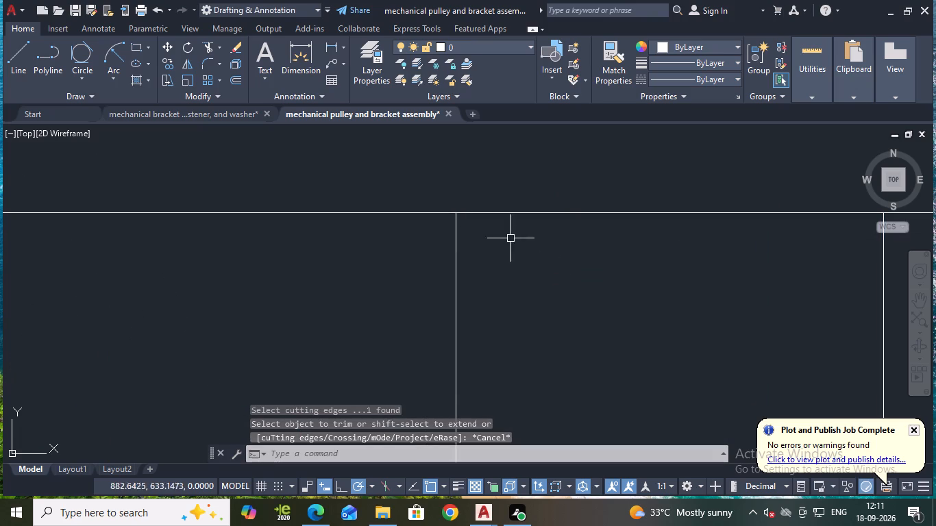
Trim the projection line on both sides of the upright, leaving only the upright's top edge.
text(tr)
key(Return)
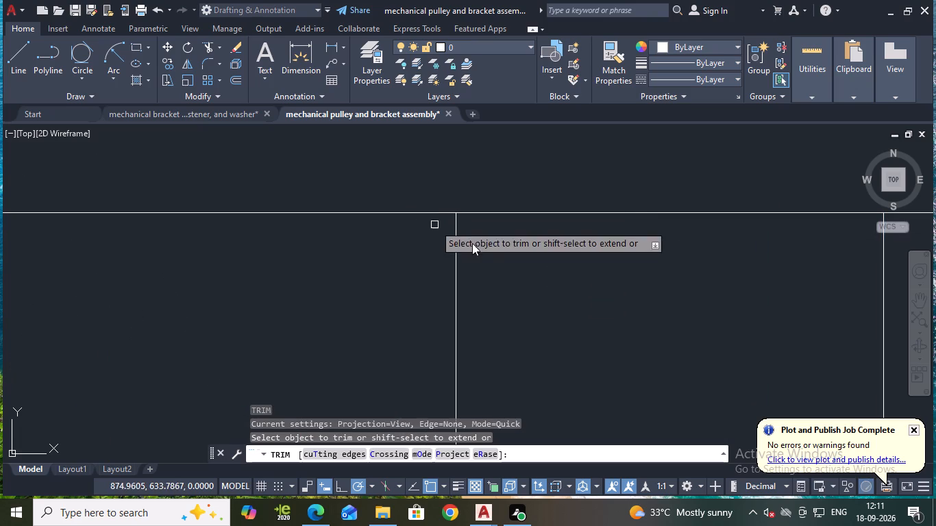
click(402, 213)
scroll(569, 253, down, 2)
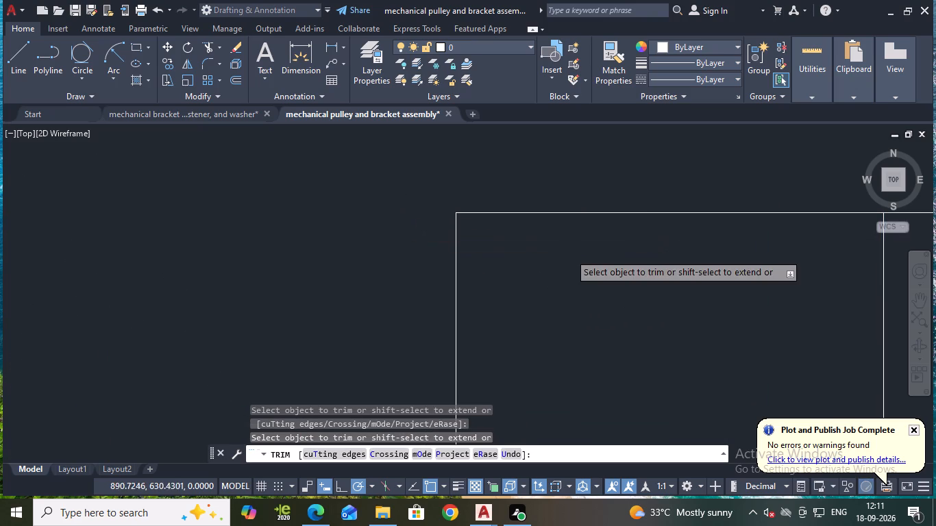
click(719, 238)
scroll(722, 242, down, 2)
middle_drag(727, 253, 678, 205)
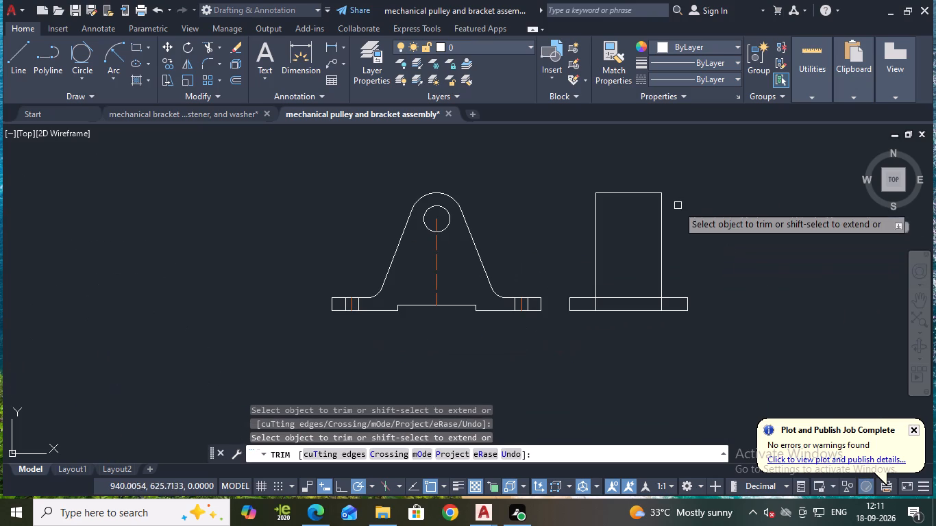
scroll(684, 215, up, 2)
key(Escape)
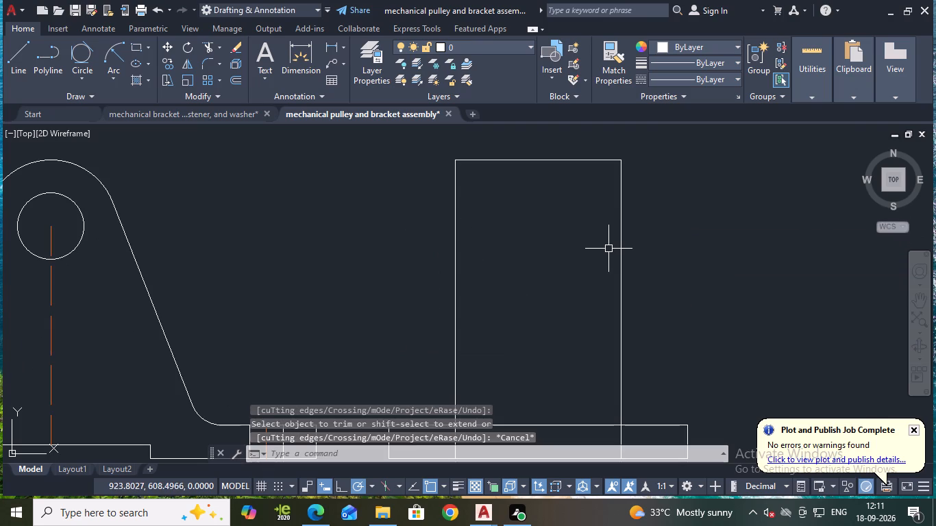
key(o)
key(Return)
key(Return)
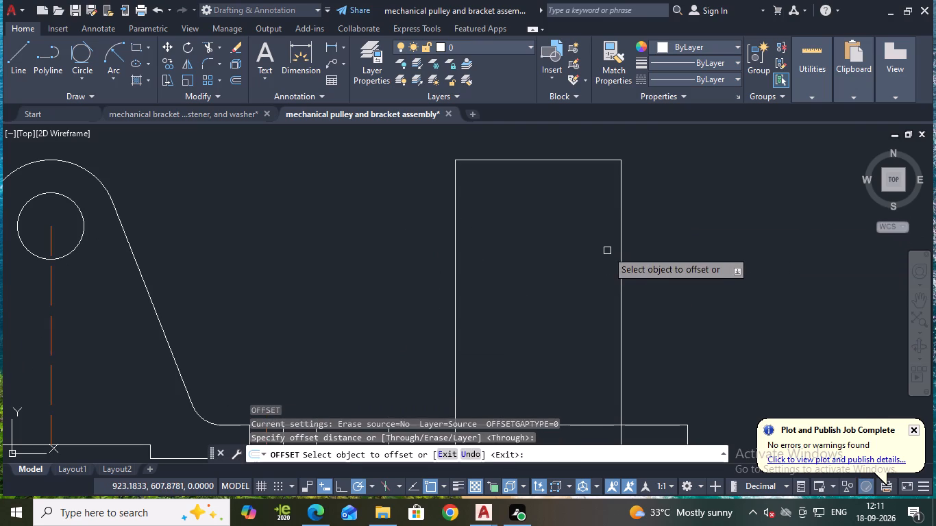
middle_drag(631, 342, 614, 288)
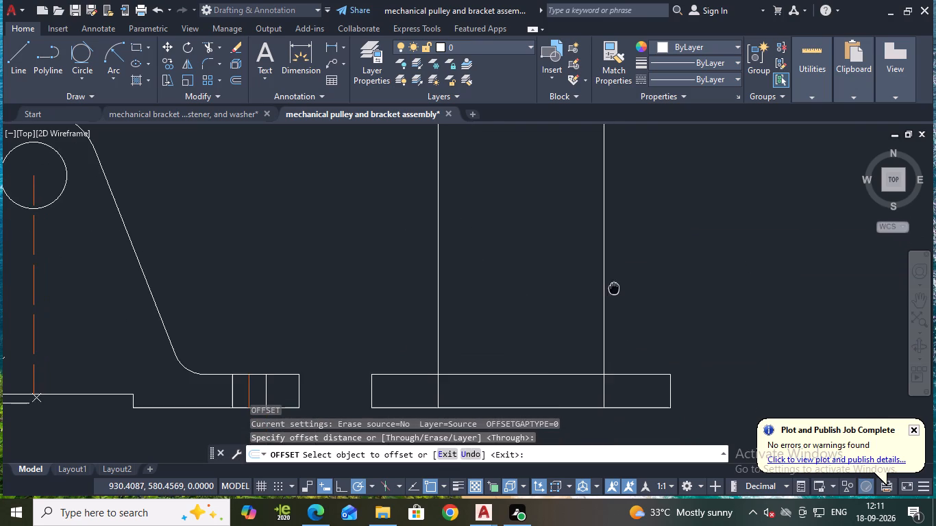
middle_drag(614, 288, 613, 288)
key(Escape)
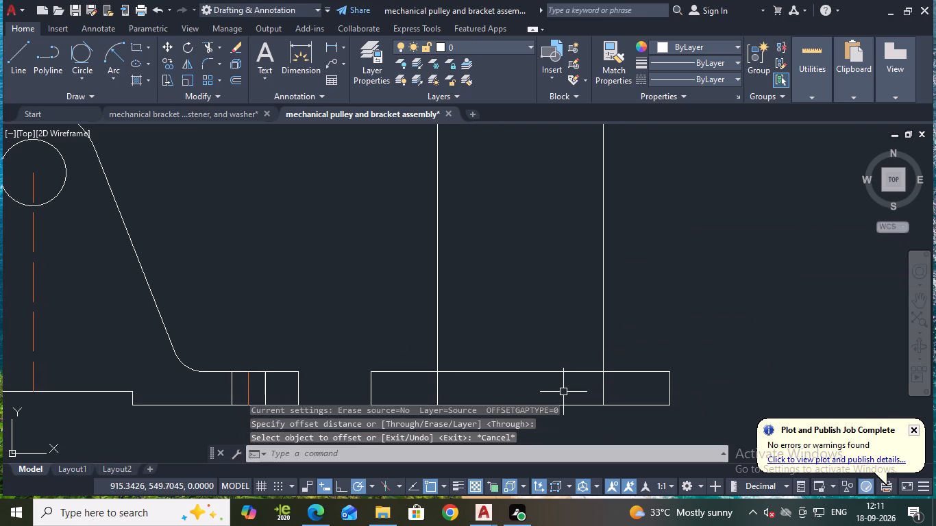
Offset the bottom edge of the second view's base 15 upward.
key(o)
key(Return)
key(Return)
click(560, 405)
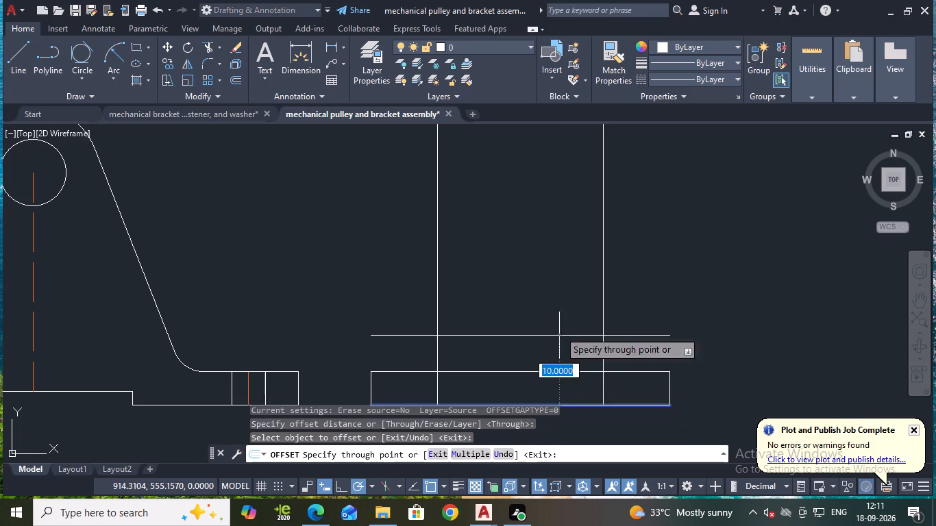
text(15)
key(Return)
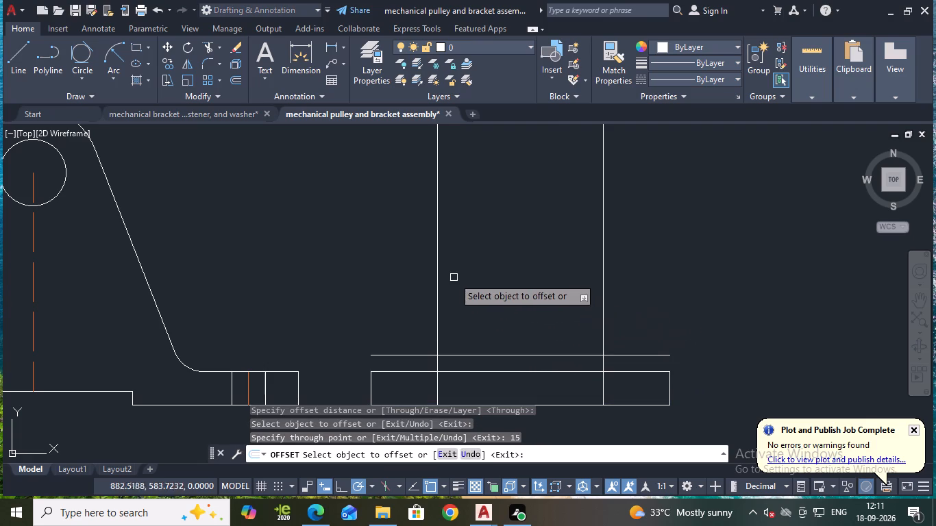
Offset the two vertical upright lines of the side view 10 inward to set the wall thickness.
click(437, 293)
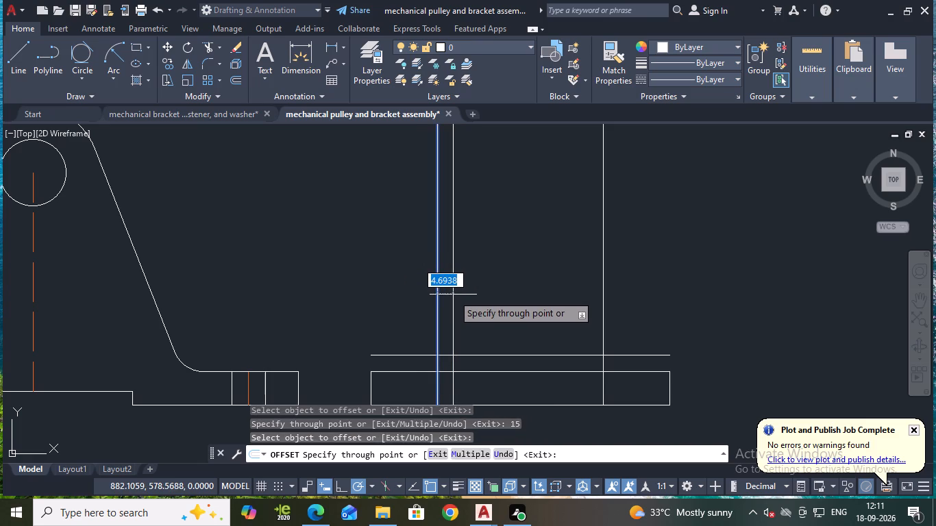
text(10)
key(Return)
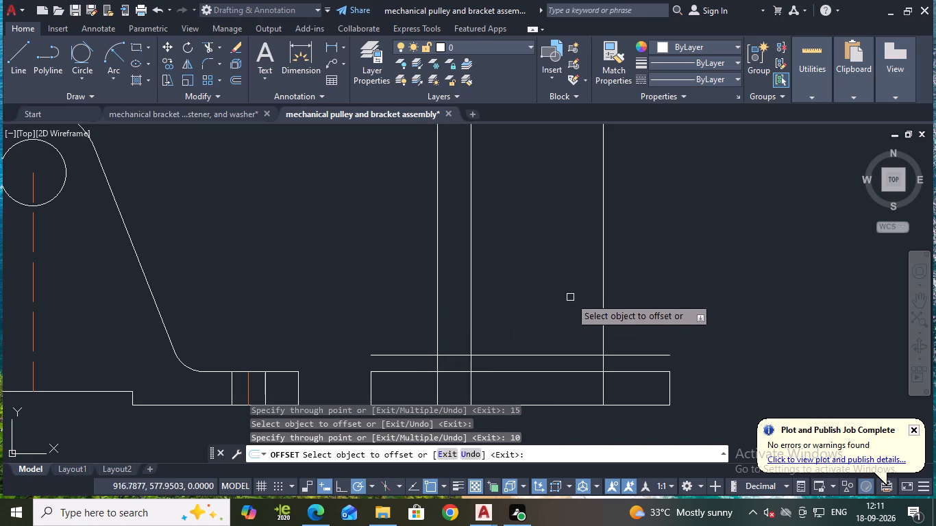
click(601, 305)
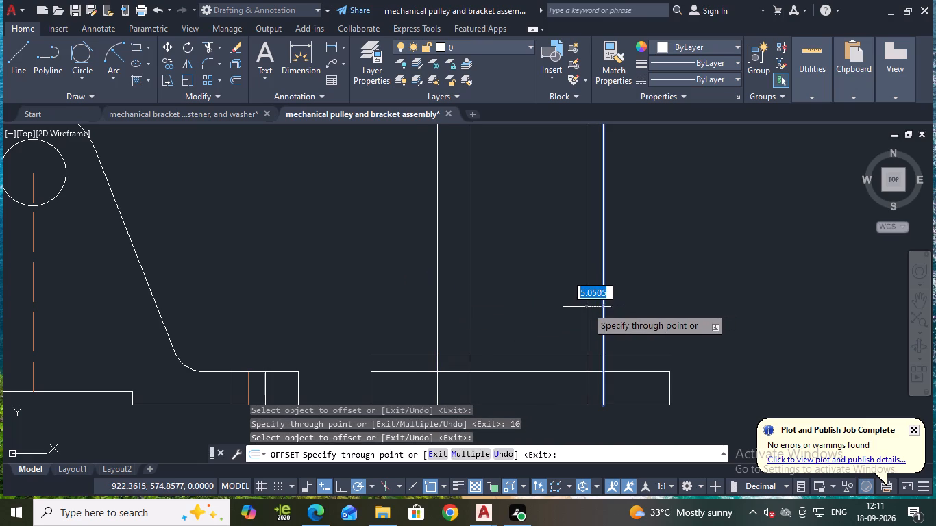
text(10)
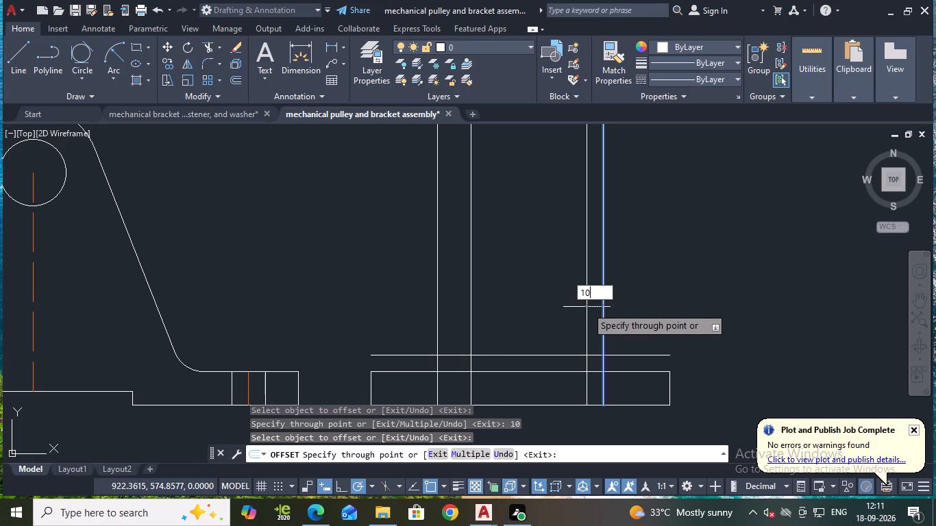
key(Return)
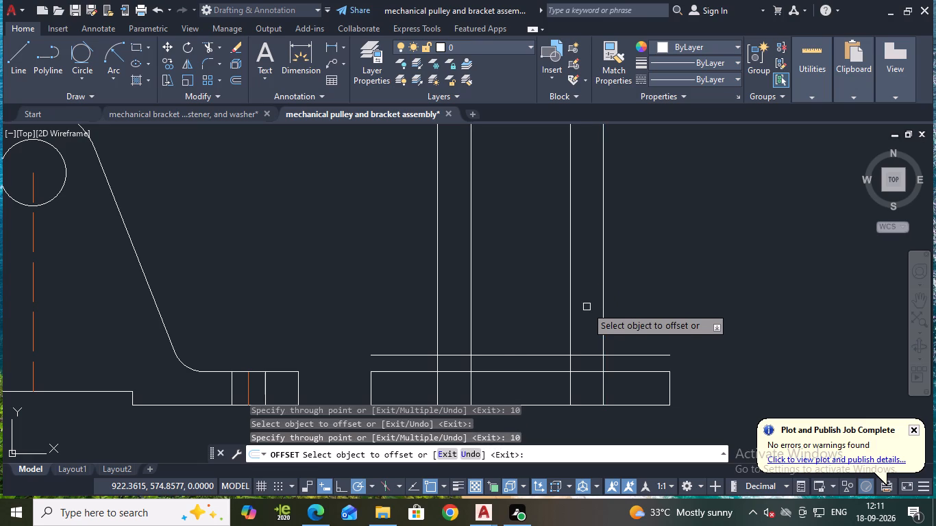
key(Escape)
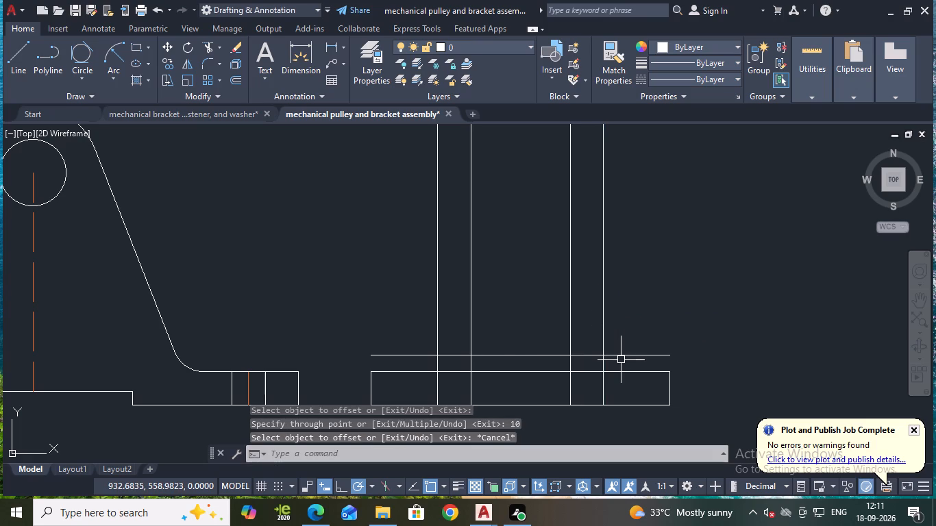
Trim the offset lines and top edge in the side view to form an open U-shaped gap between two uprights.
text(tr)
key(Return)
click(470, 388)
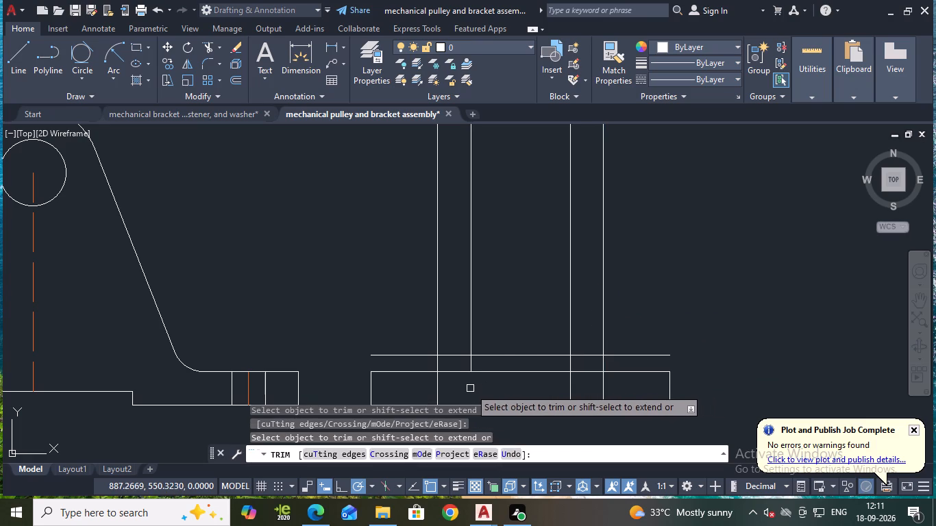
click(473, 368)
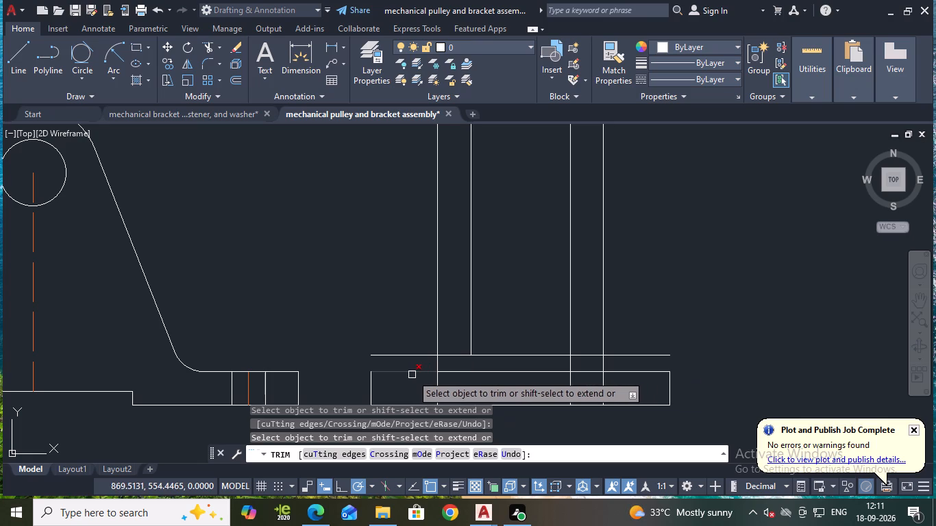
click(449, 356)
click(590, 357)
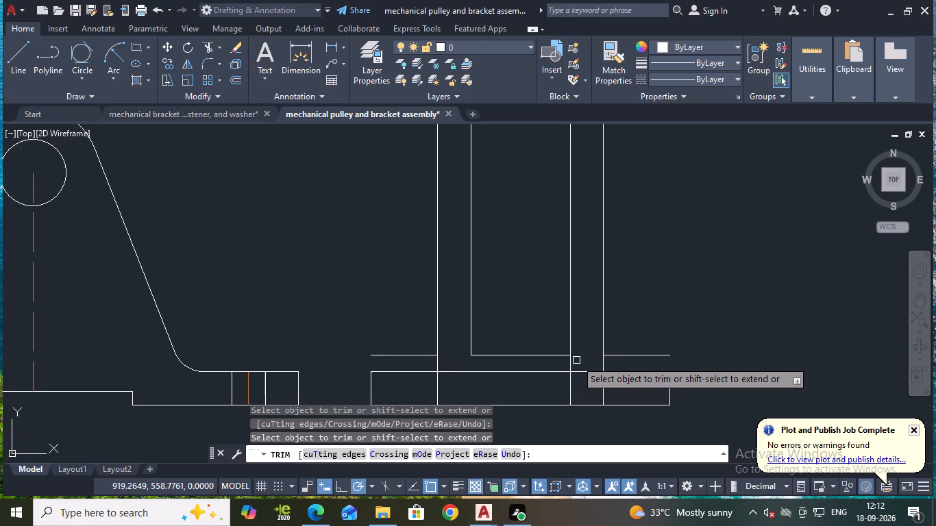
click(571, 360)
middle_drag(678, 271, 685, 357)
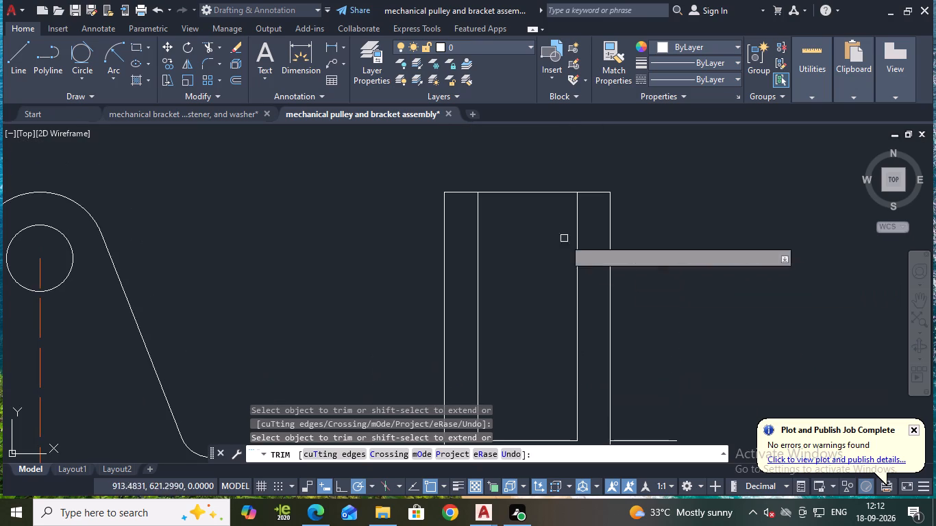
click(513, 194)
Trim the remaining line stubs beside the uprights and the leftover upright and top-edge segments within the side view's base.
scroll(724, 273, down, 1)
middle_drag(709, 288, 612, 246)
scroll(679, 279, down, 1)
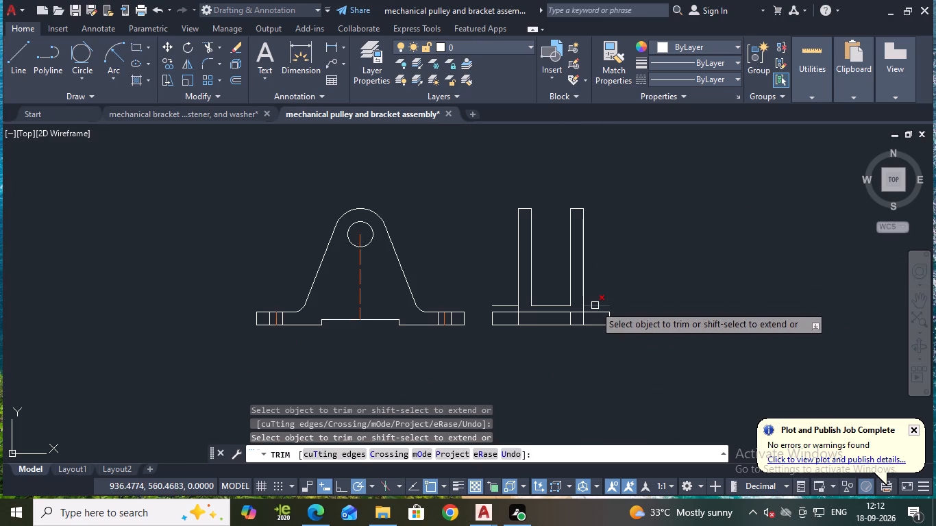
scroll(625, 338, up, 1)
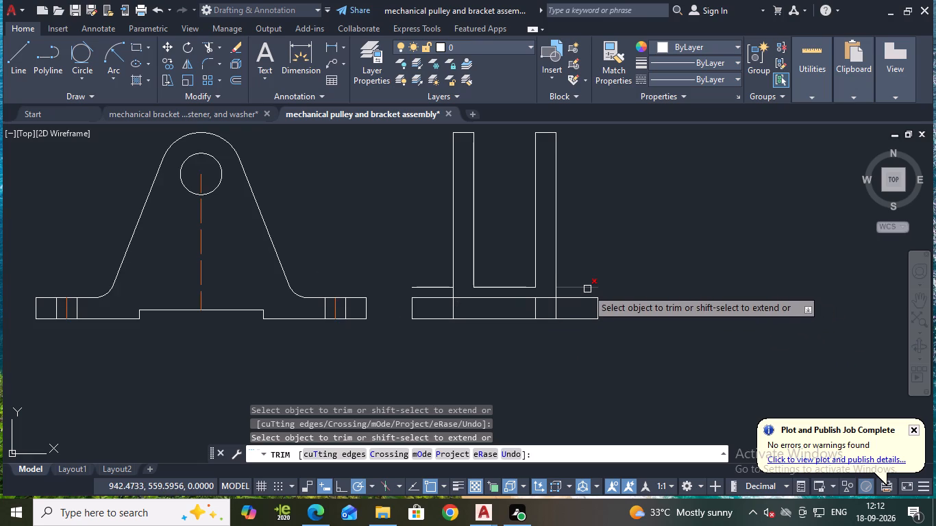
click(587, 289)
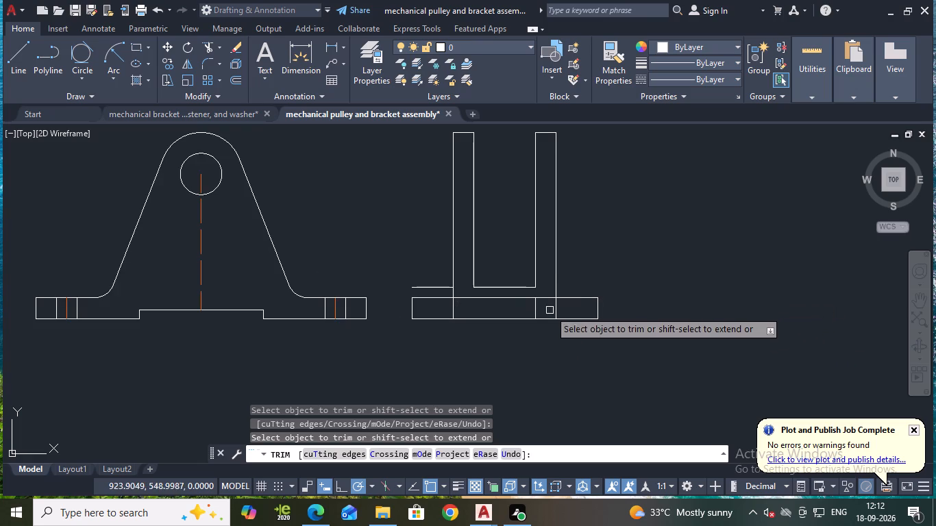
click(557, 308)
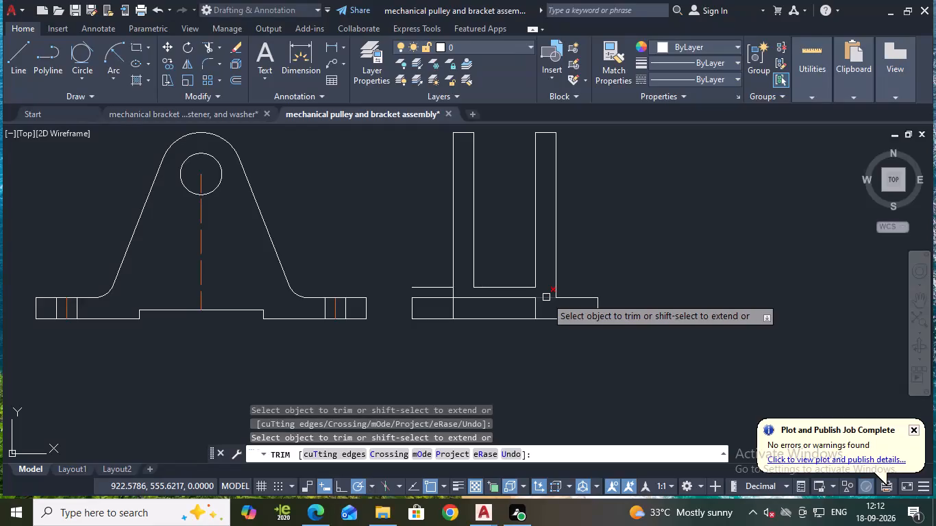
click(546, 297)
click(534, 306)
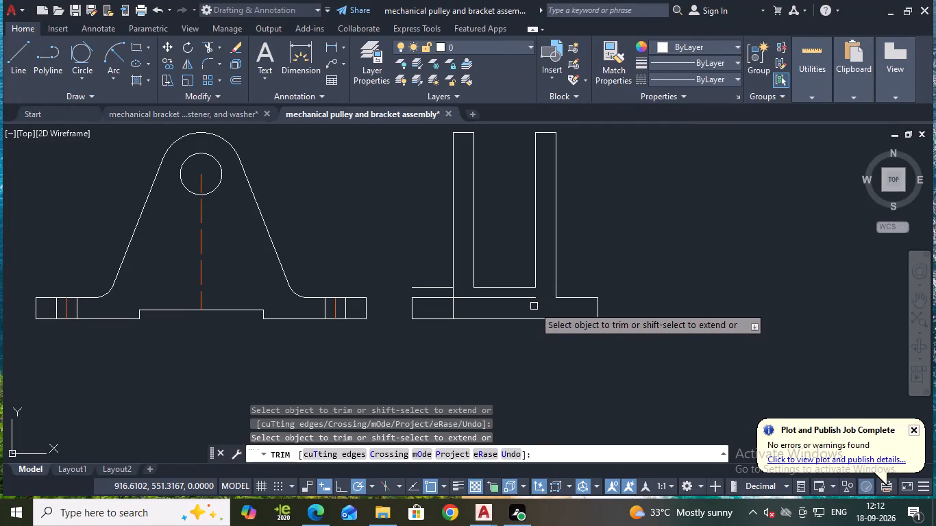
click(526, 299)
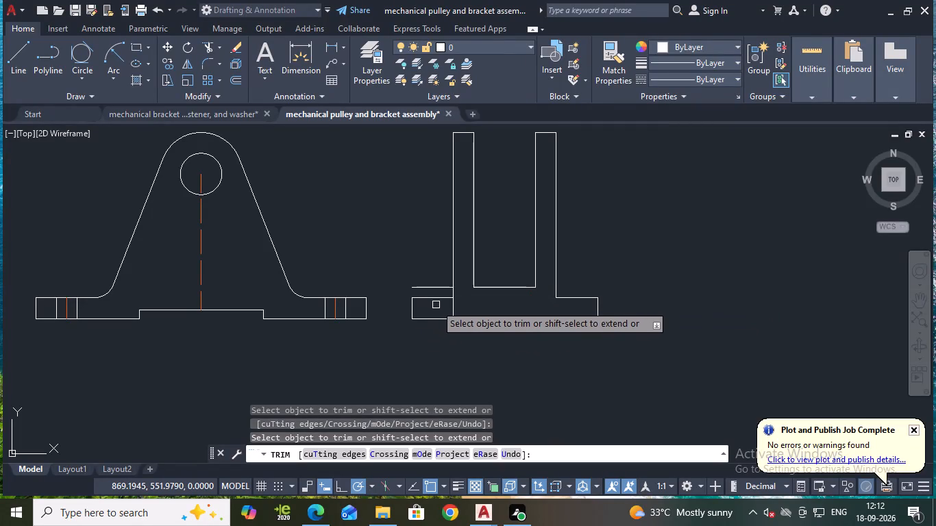
click(452, 308)
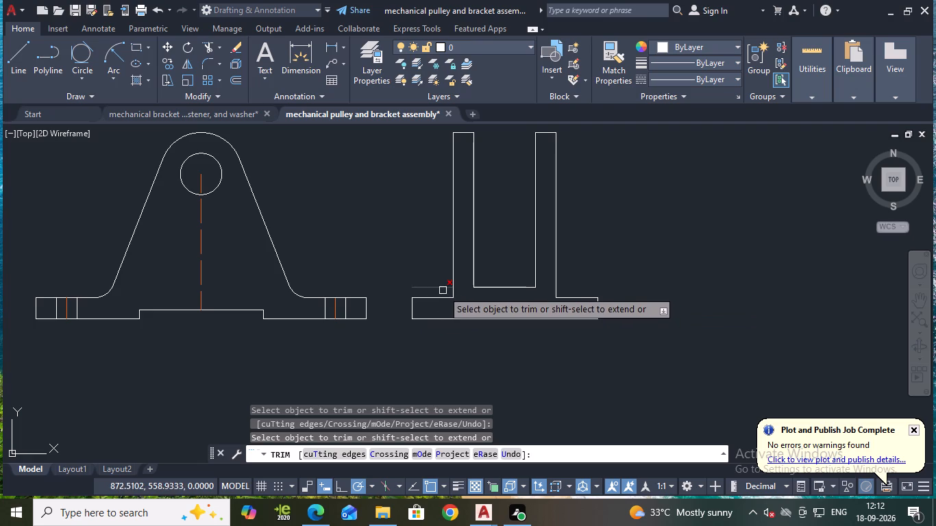
click(442, 290)
scroll(585, 344, up, 1)
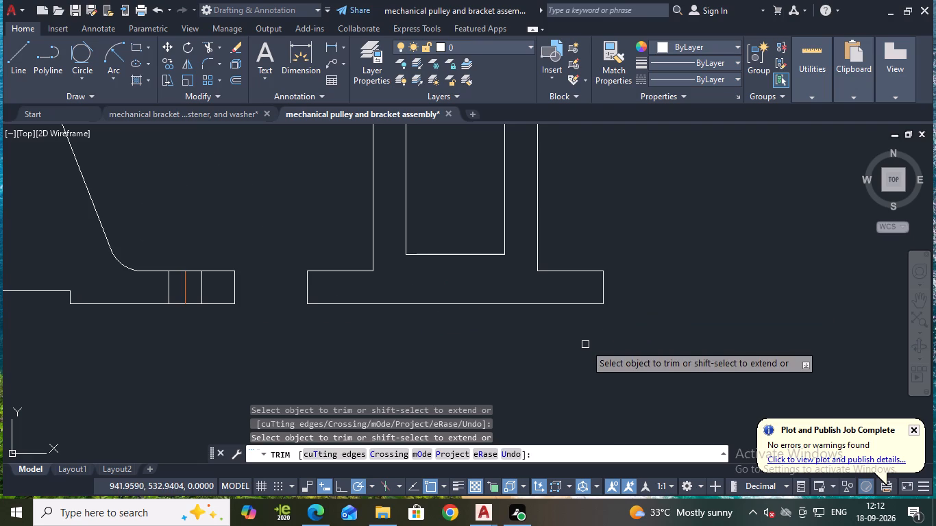
key(Escape)
Save the drawing.
key(ctrl+s)
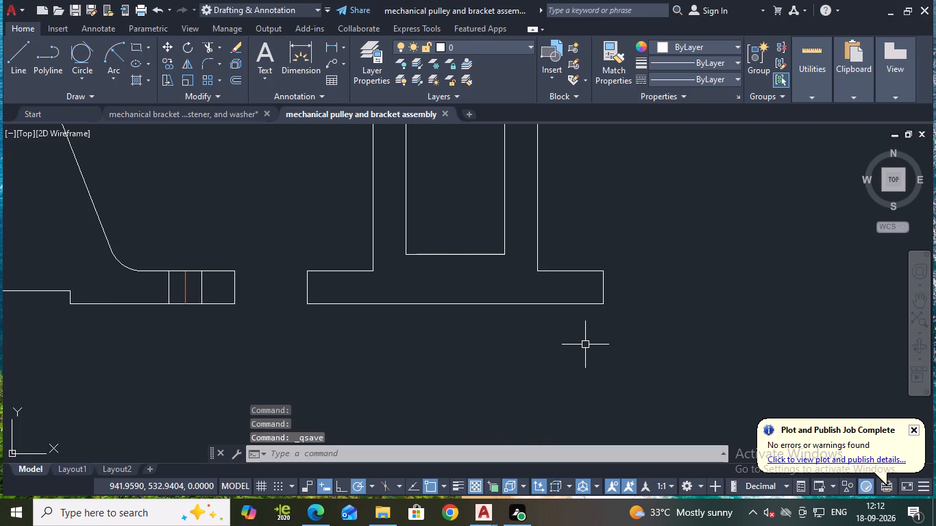
Offset the bottom edge of the side view's base 4 upward.
key(o)
key(Return)
key(Return)
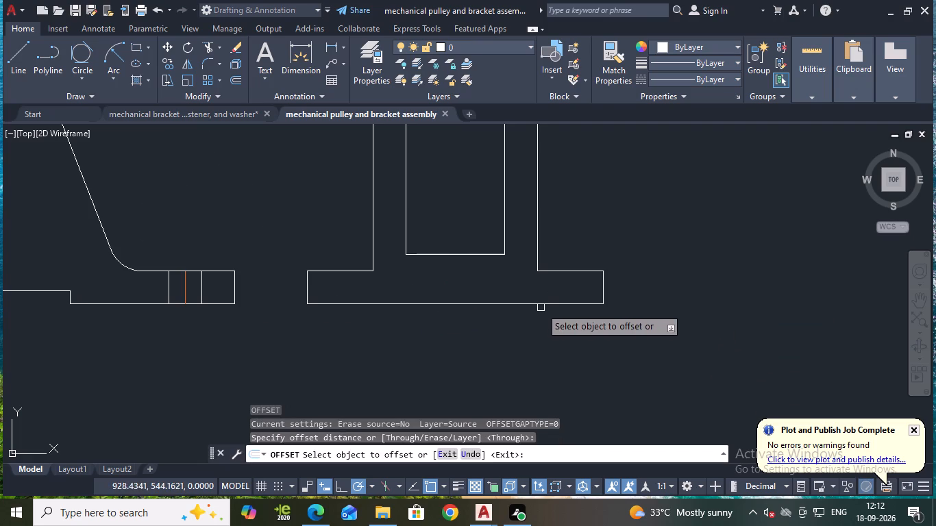
click(537, 306)
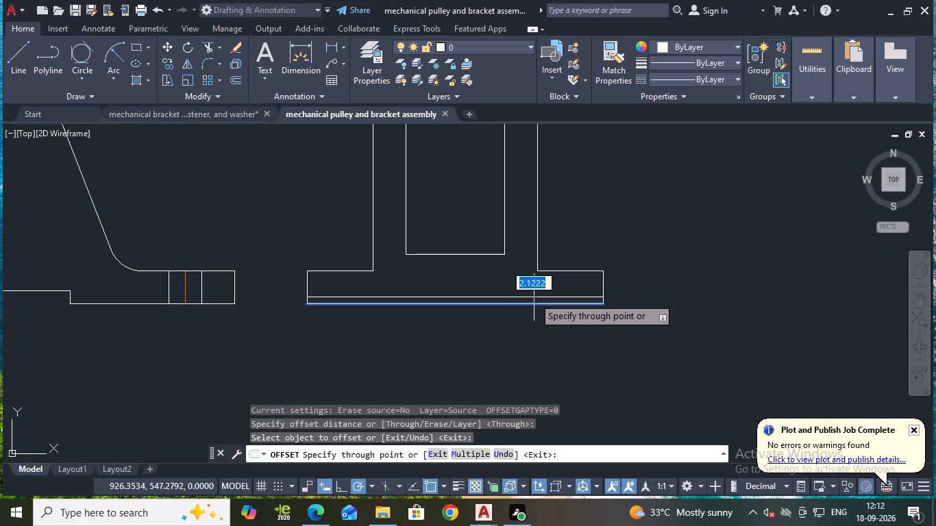
key(4)
key(Return)
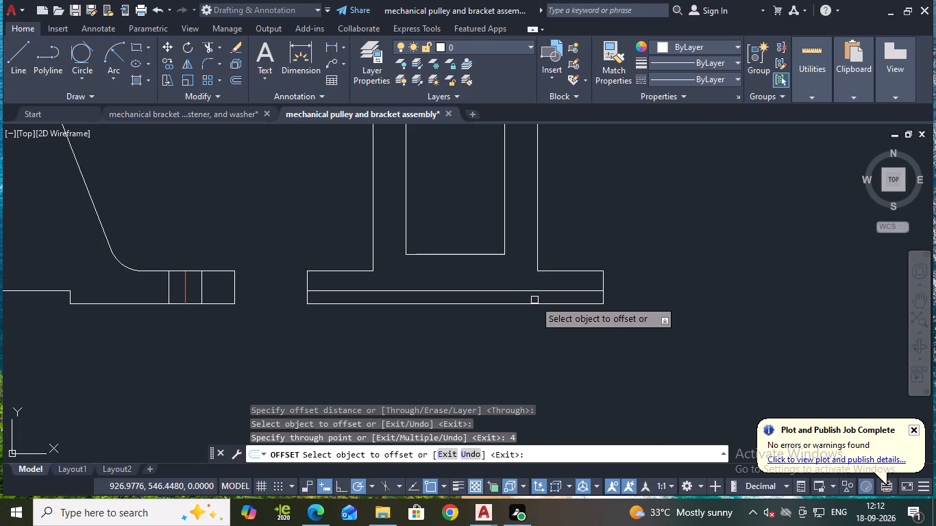
Offset both vertical end edges of the side view's base 10 inward as bolt-hole centre lines.
click(305, 284)
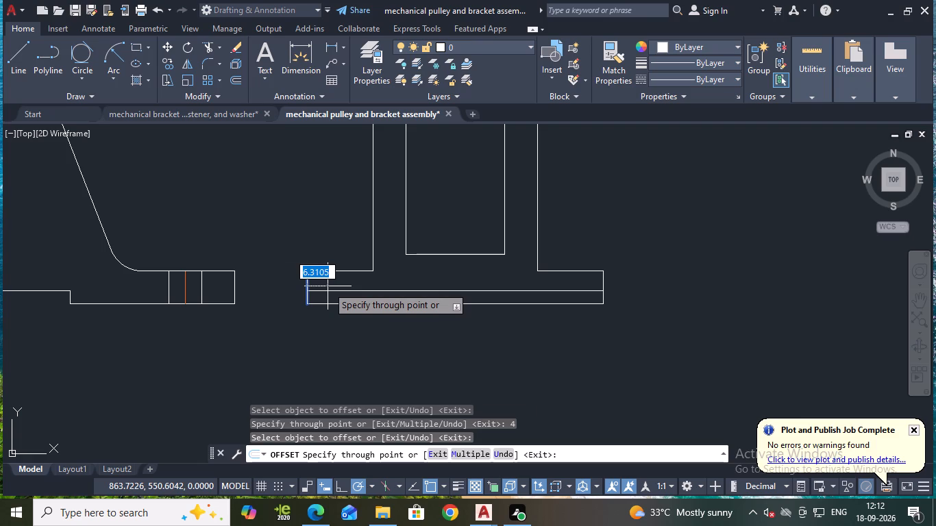
text(10)
key(Return)
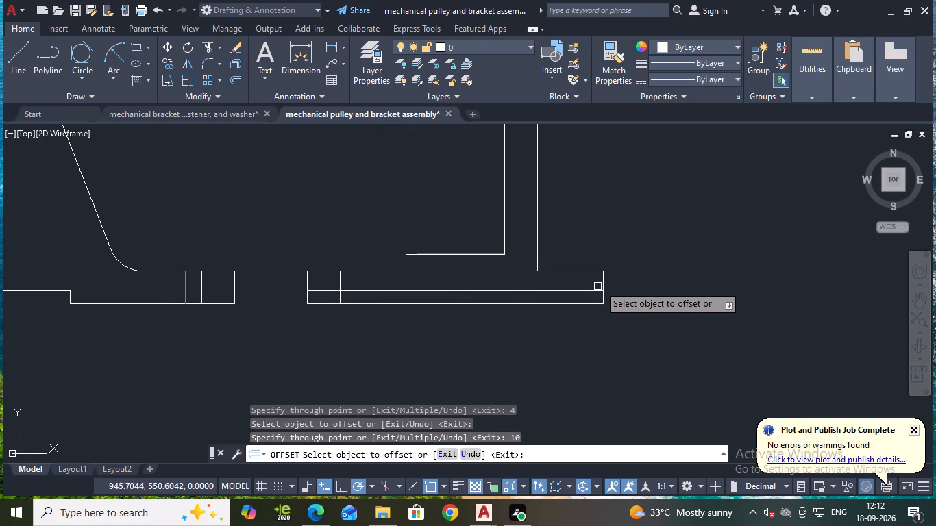
click(603, 284)
text(10)
key(Return)
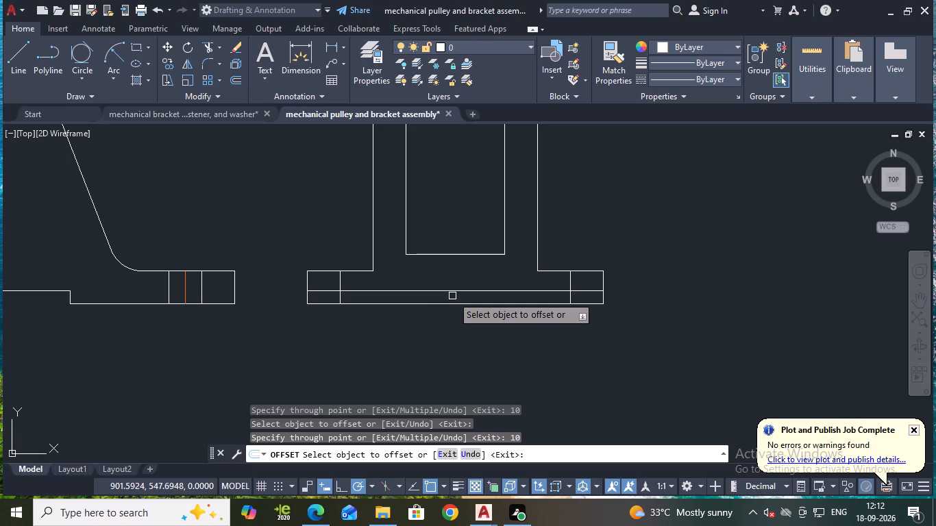
Offset each bolt-hole centre line in the side view's base 2.5 to both sides to form the hole edges.
click(342, 277)
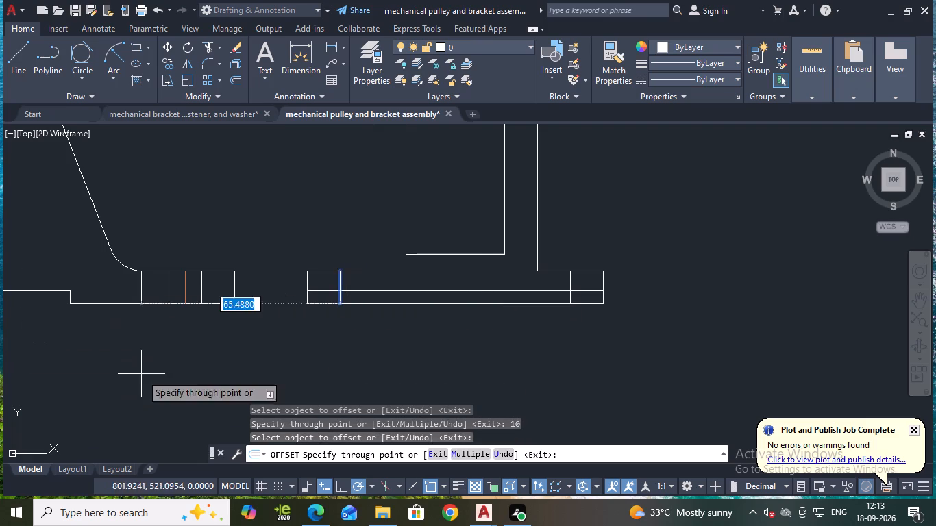
text(2.5)
key(Return)
drag(340, 285, 347, 286)
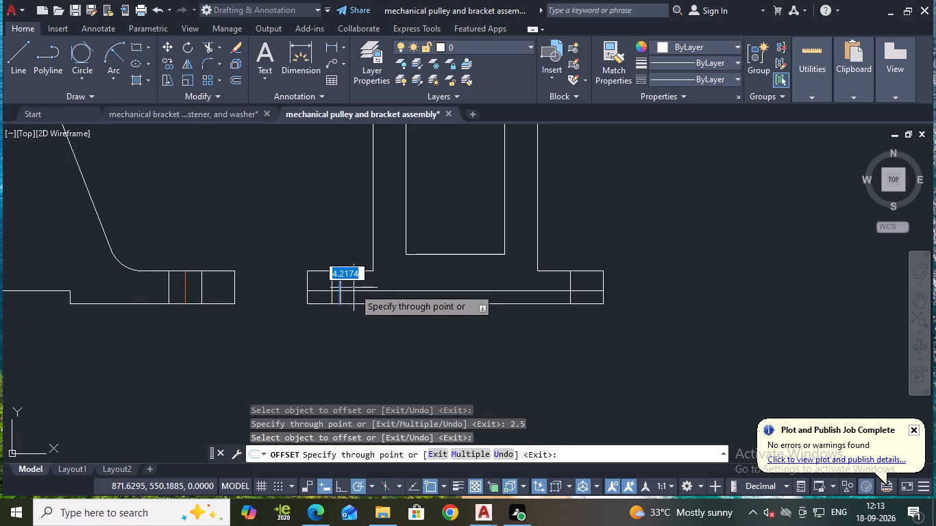
text(2.5)
key(Return)
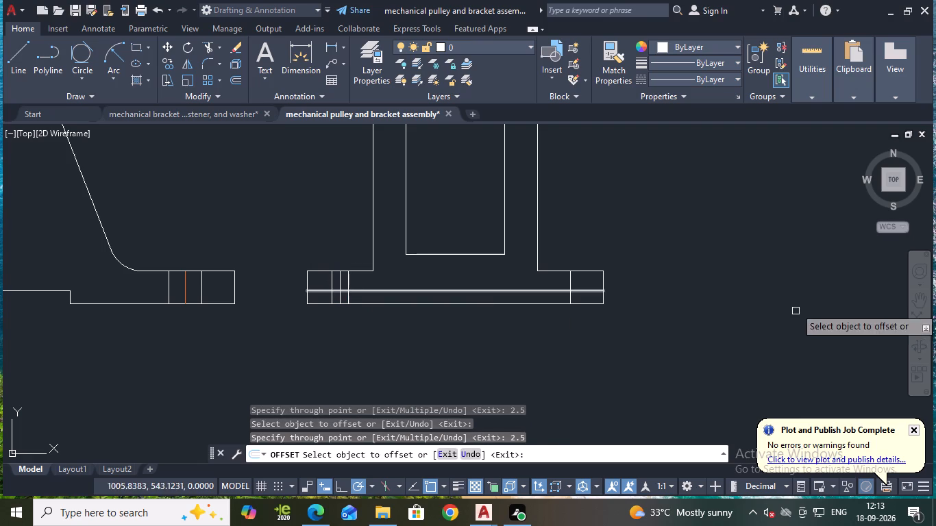
click(572, 284)
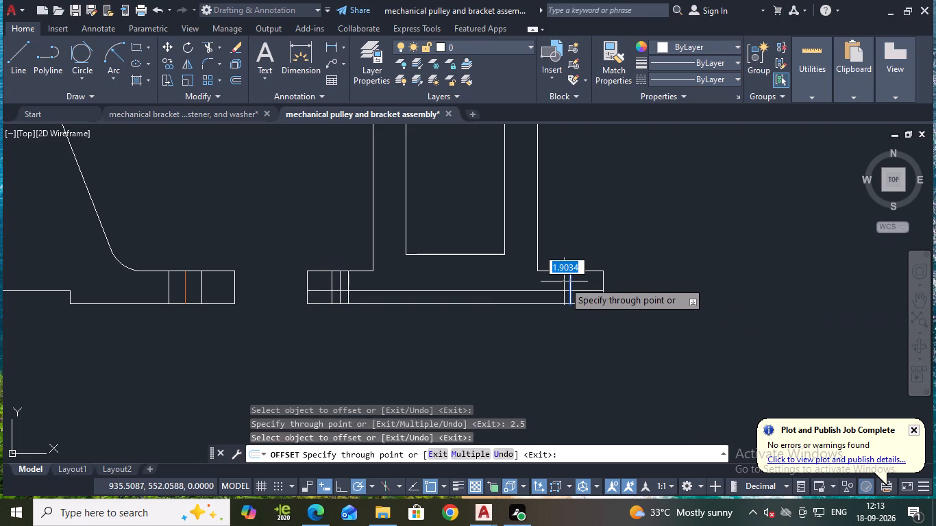
text(2.5)
key(Return)
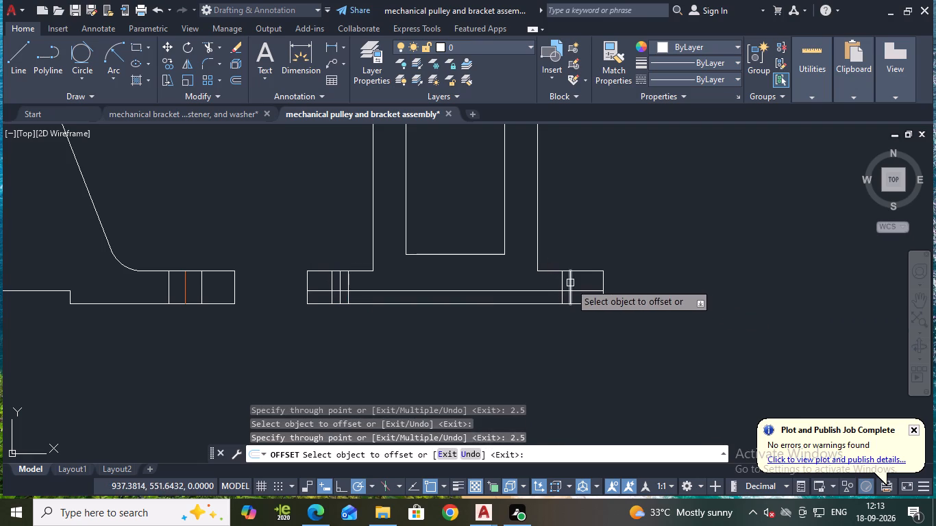
click(570, 283)
text(2.5)
key(Return)
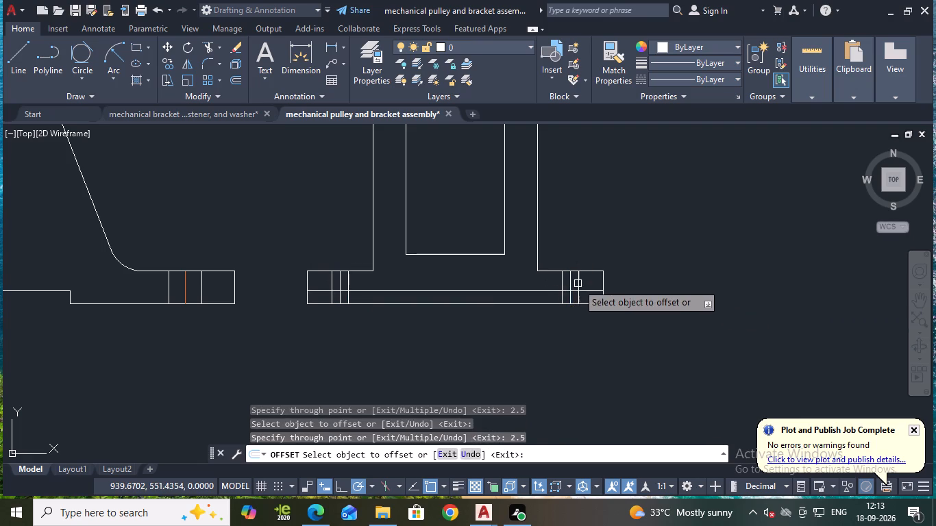
key(Escape)
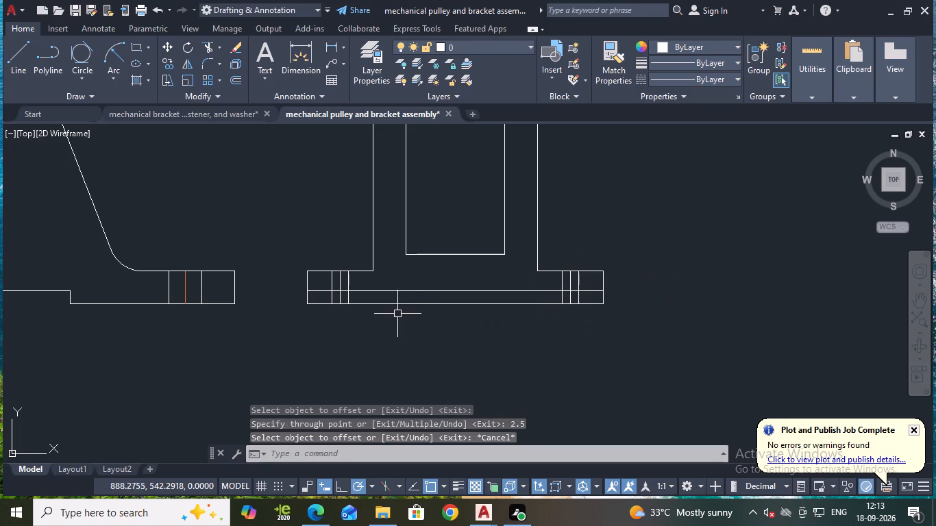
Set the linetype of both bolt-hole centre lines and their four hole edges in the side view's base to ACAD_ISO02W100.
scroll(396, 313, up, 1)
middle_drag(550, 303, 551, 364)
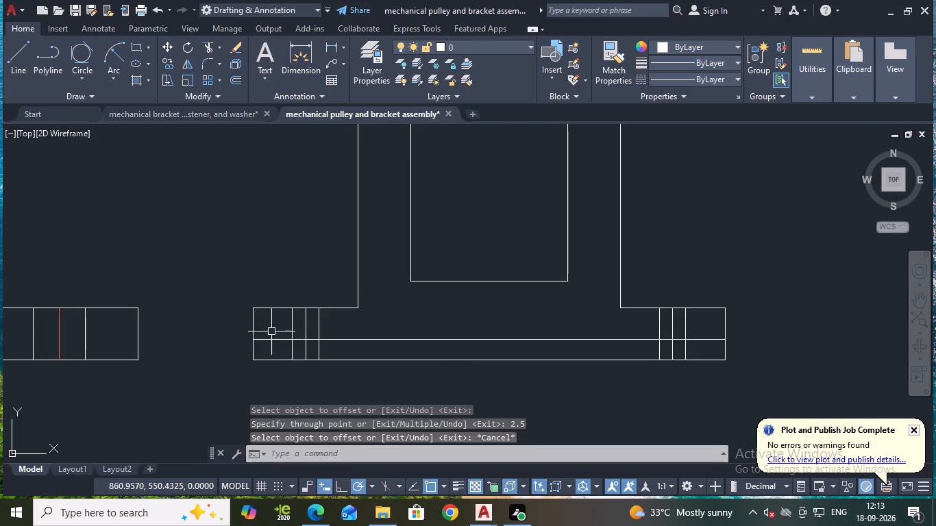
click(293, 333)
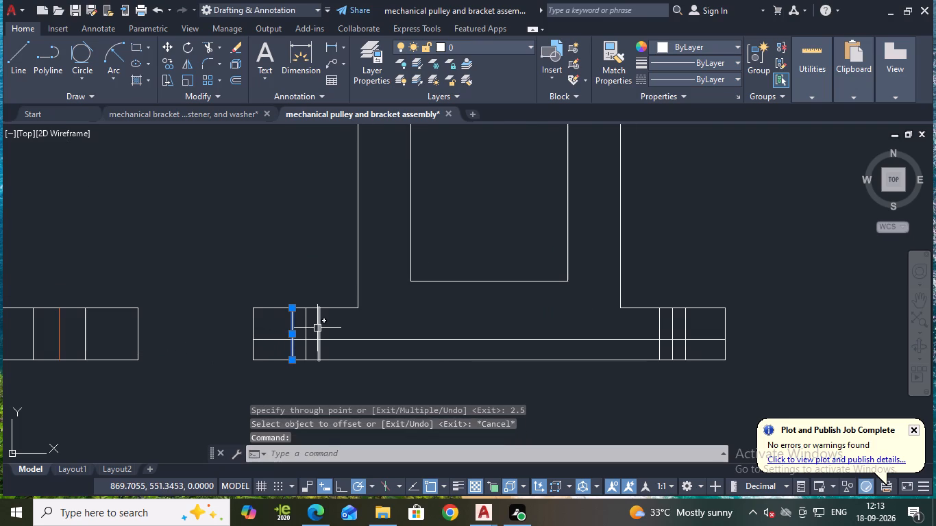
key(Escape)
click(304, 322)
click(290, 327)
click(319, 325)
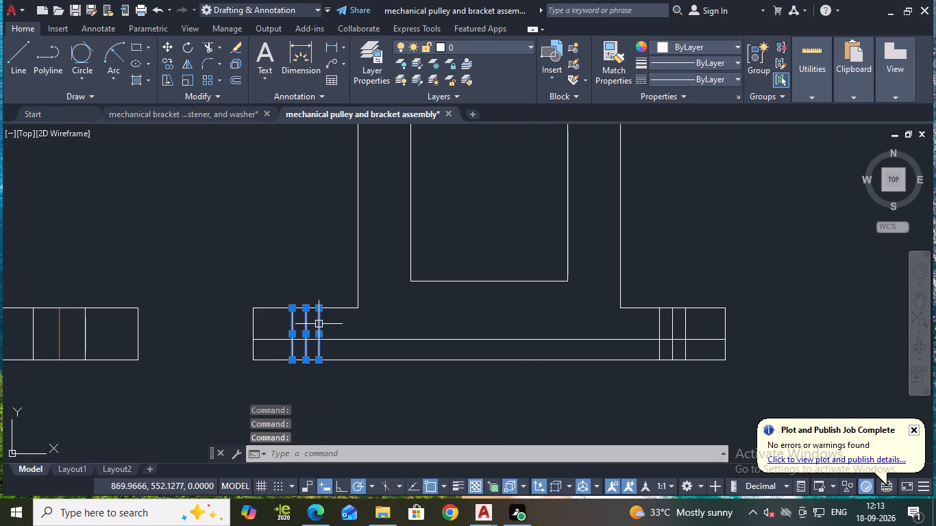
click(661, 330)
click(676, 327)
click(672, 325)
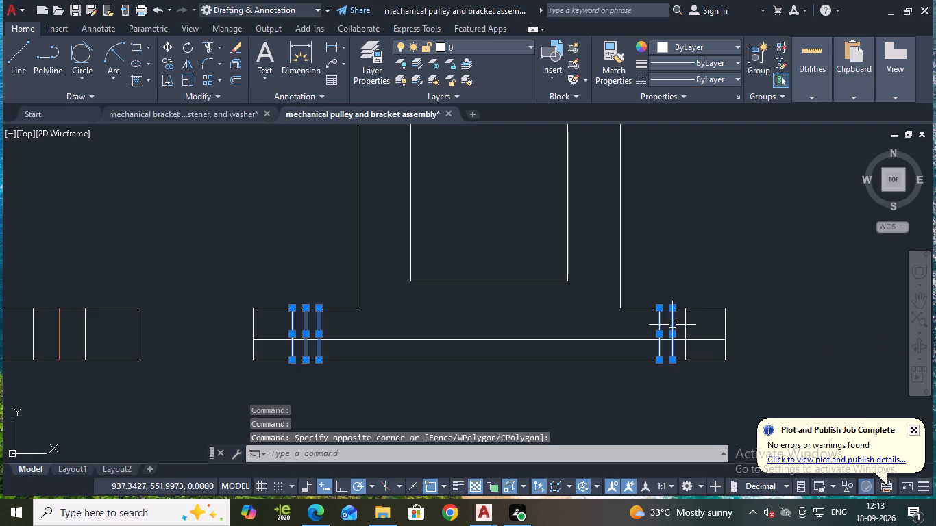
click(687, 326)
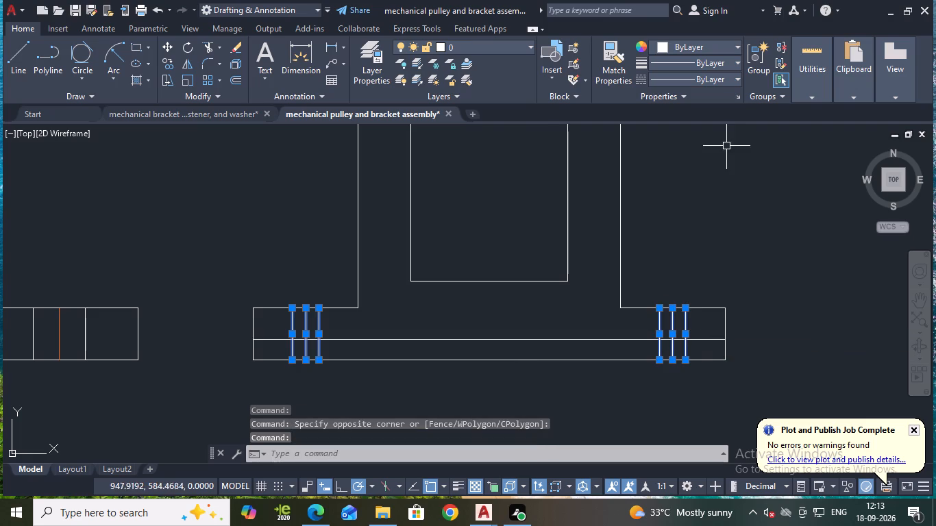
click(707, 86)
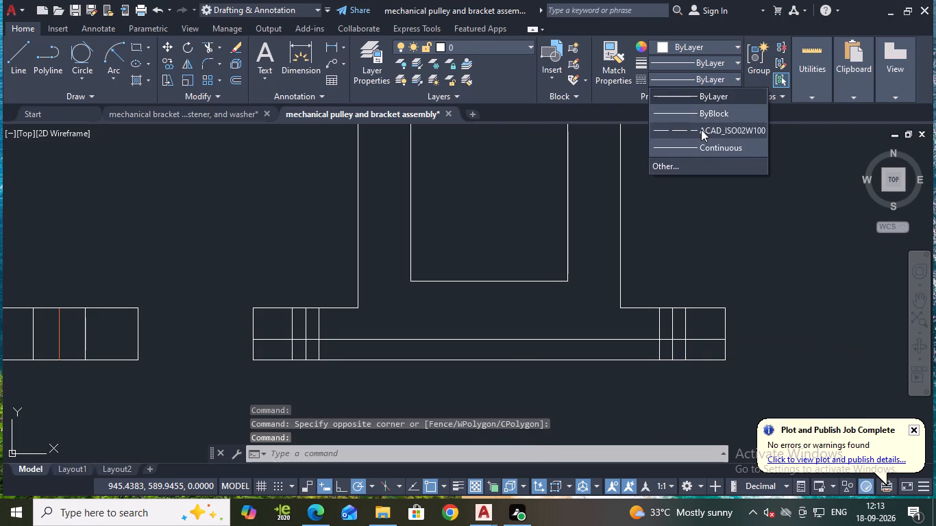
click(701, 129)
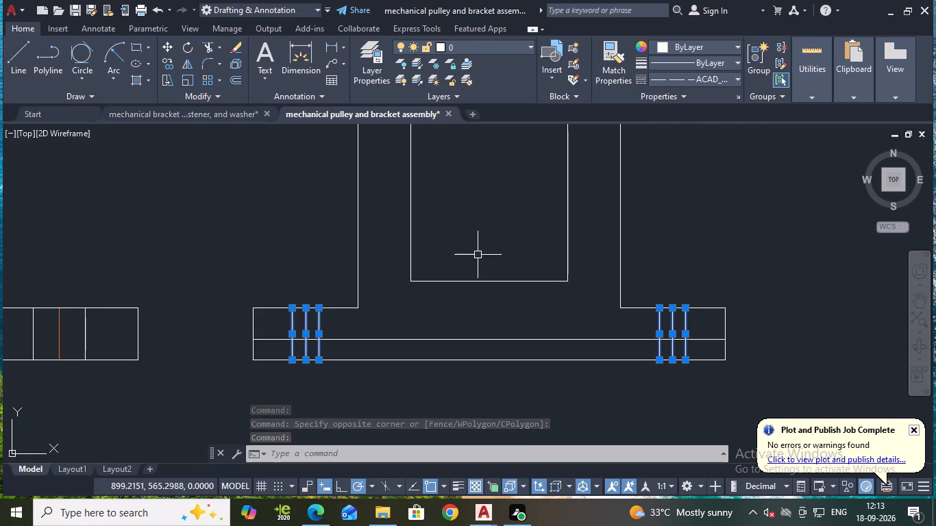
click(674, 82)
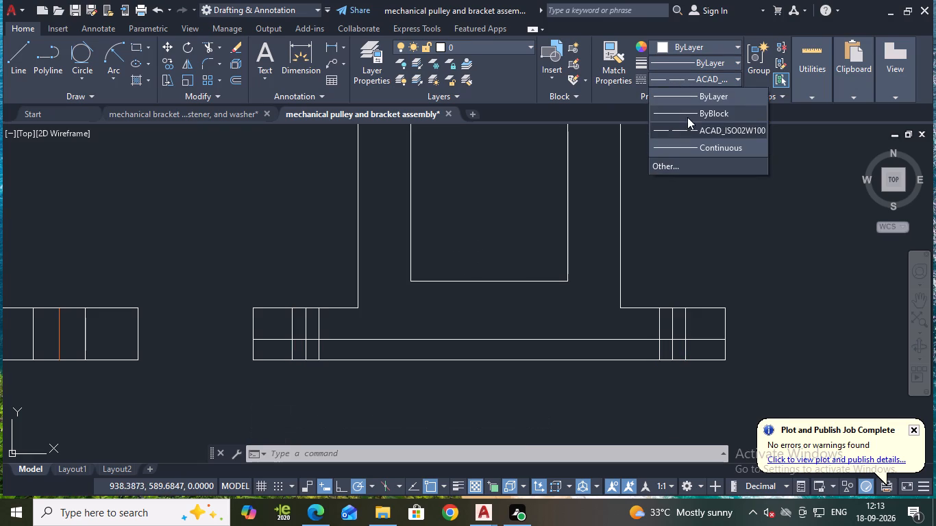
click(691, 129)
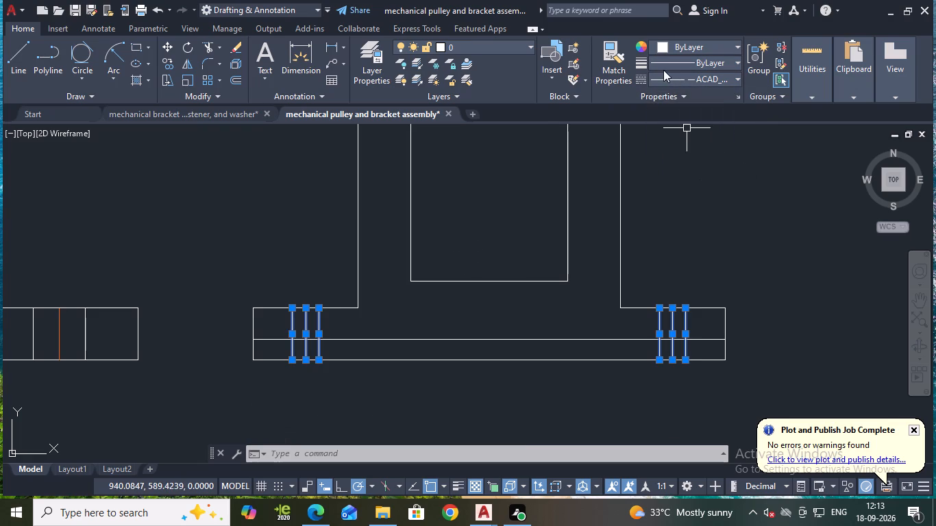
click(684, 47)
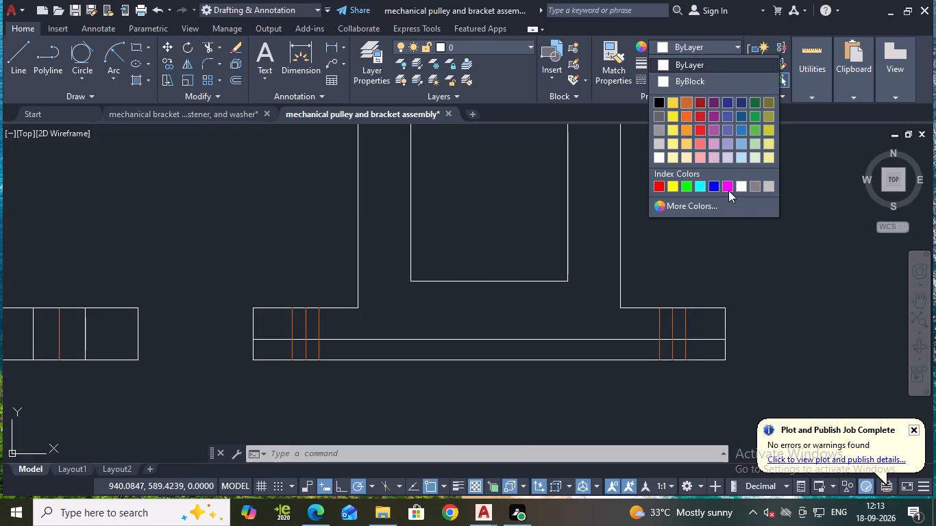
key(Escape)
key(Escape)
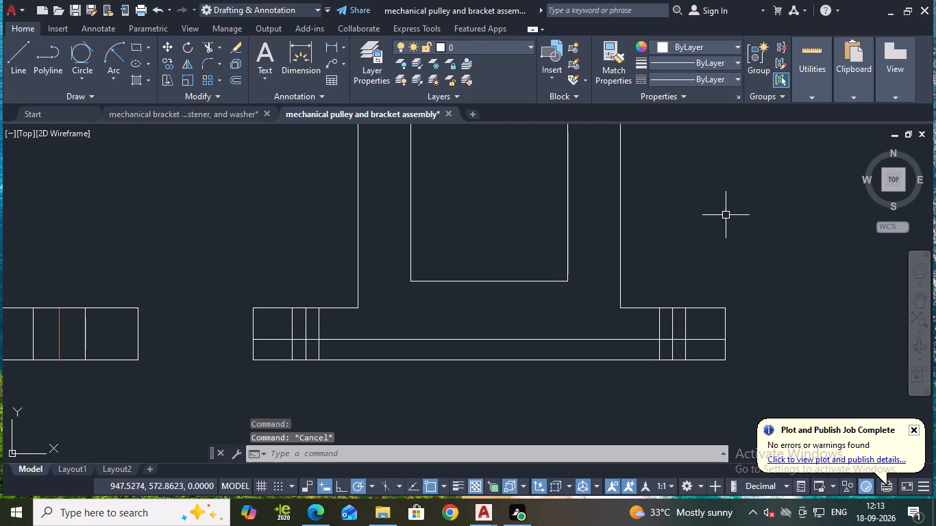
Set the linetype of the horizontal recess line in the side view's base to ACAD_ISO02W100.
scroll(275, 359, up, 5)
scroll(308, 331, down, 4)
scroll(389, 305, down, 1)
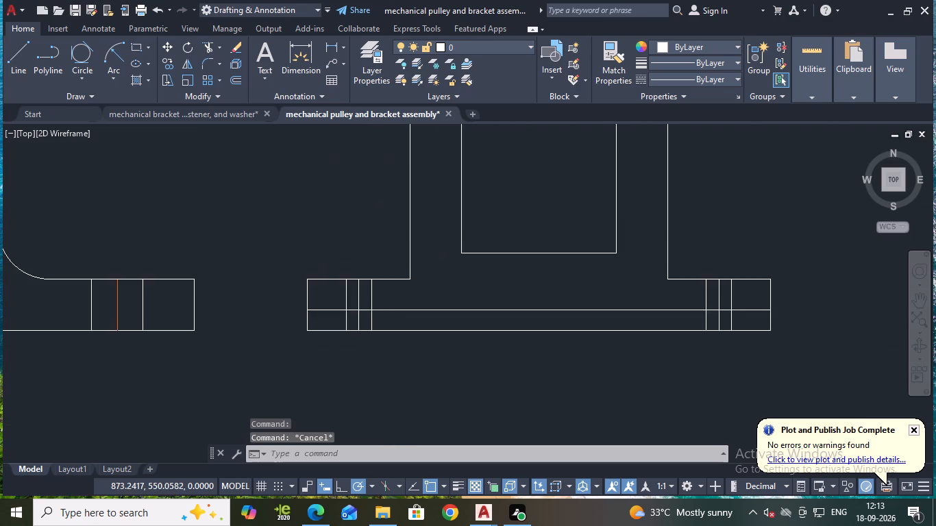
scroll(389, 305, down, 1)
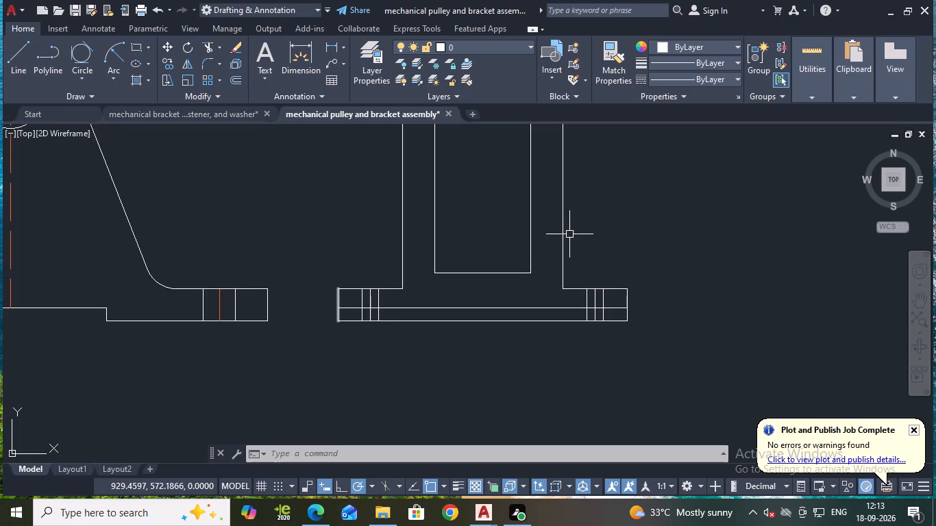
click(487, 311)
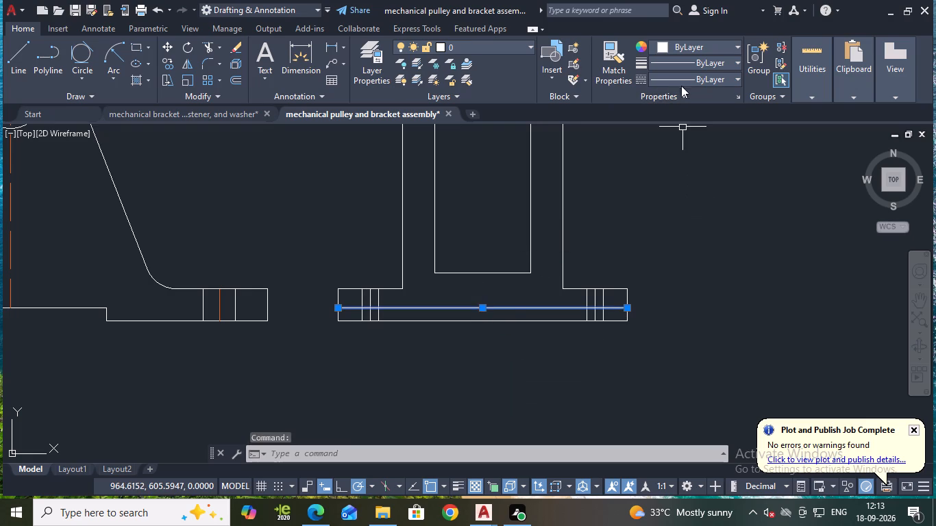
click(677, 81)
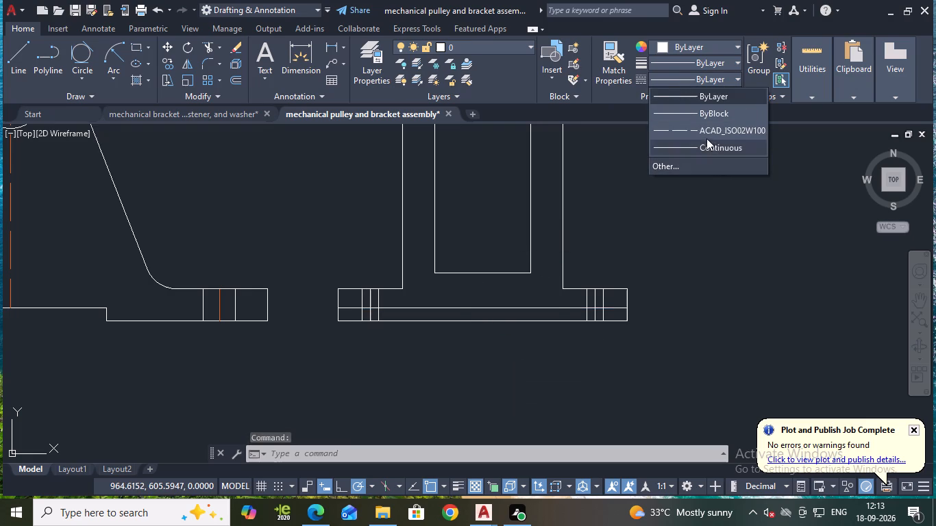
click(703, 130)
scroll(387, 329, up, 1)
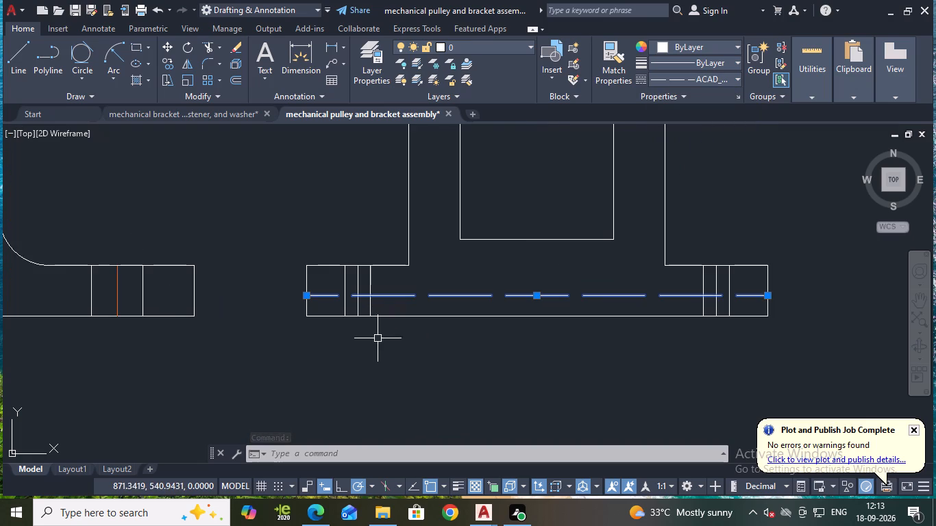
scroll(378, 338, down, 1)
click(384, 305)
click(382, 303)
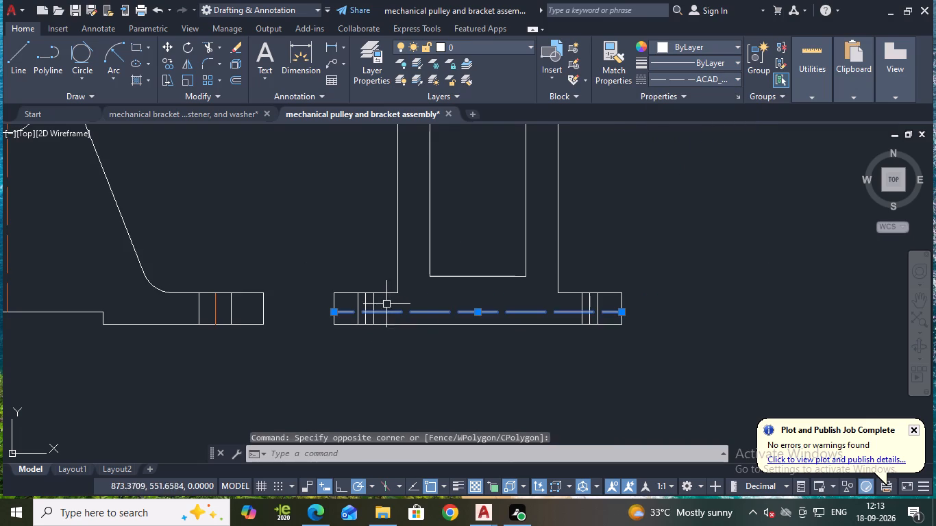
key(Escape)
Load the HIDDEN linetype from acad.lin into the drawing.
scroll(384, 320, up, 3)
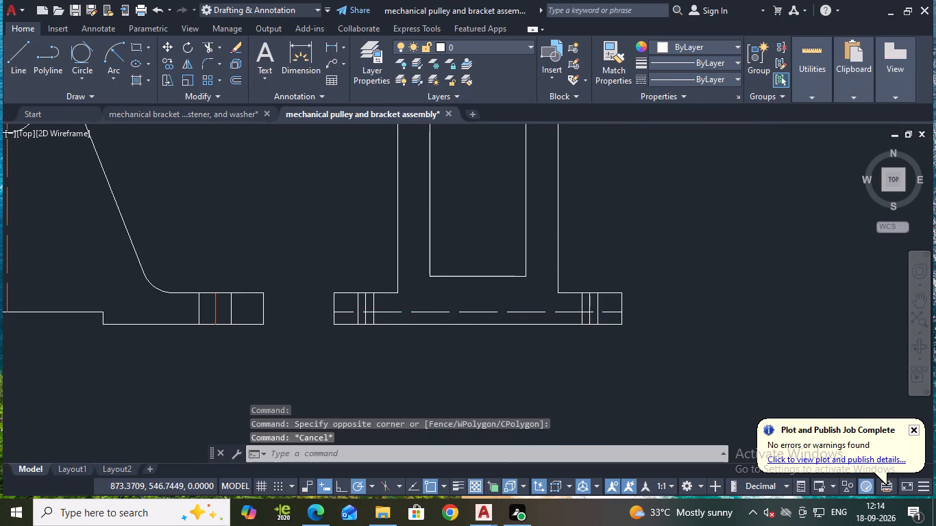
click(332, 255)
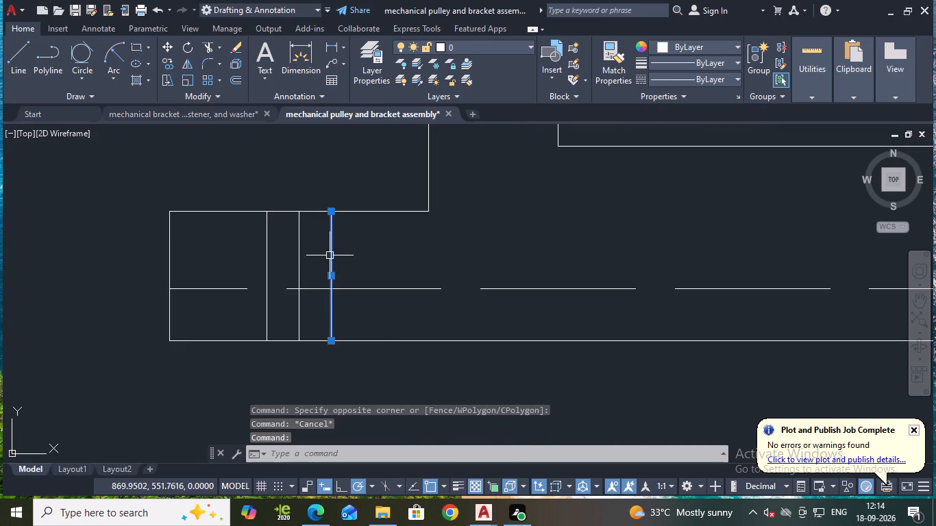
click(706, 79)
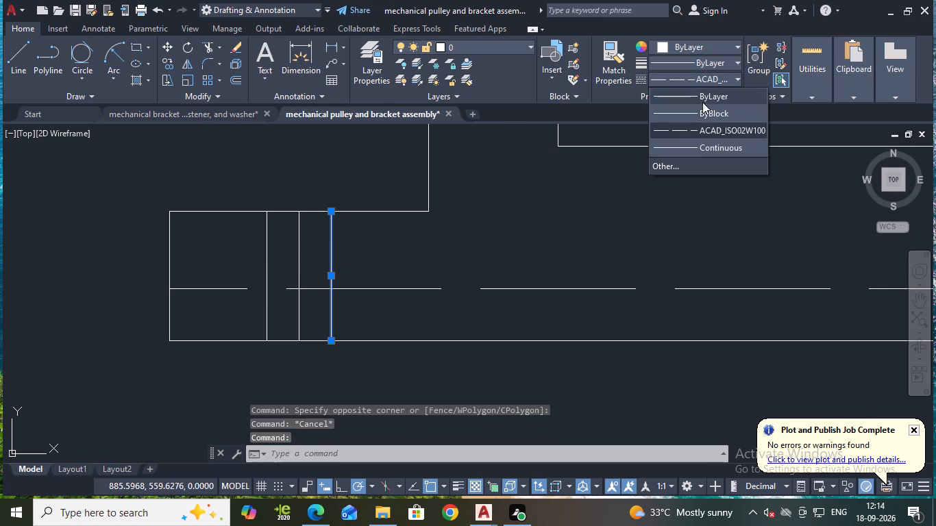
click(677, 168)
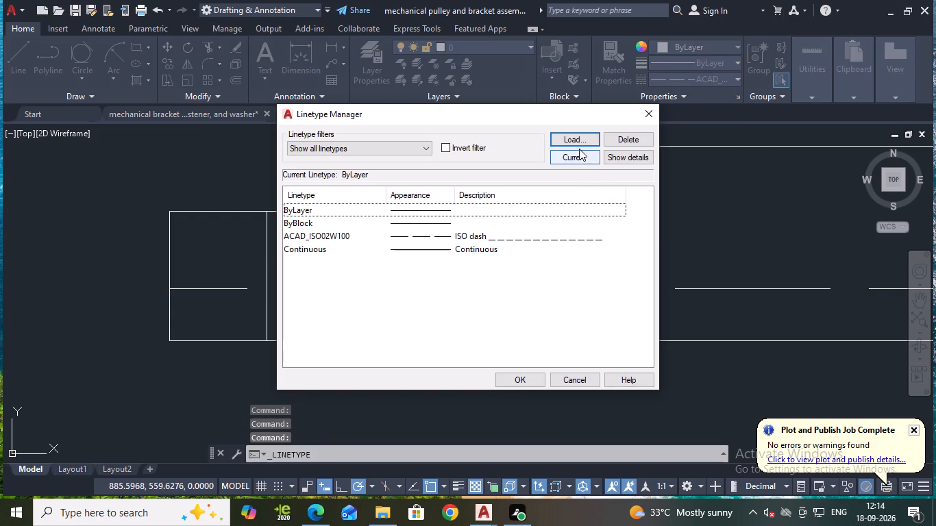
click(567, 145)
scroll(478, 272, down, 1)
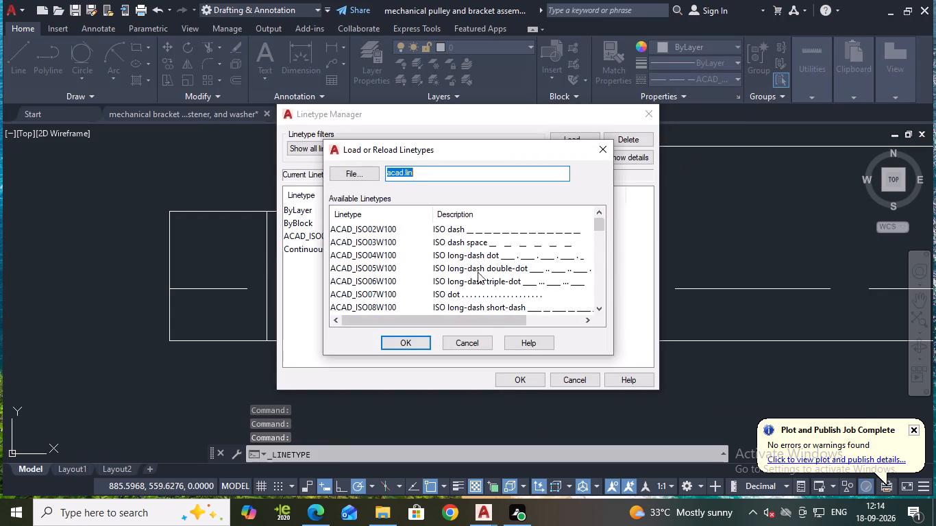
scroll(478, 272, down, 7)
scroll(501, 271, up, 2)
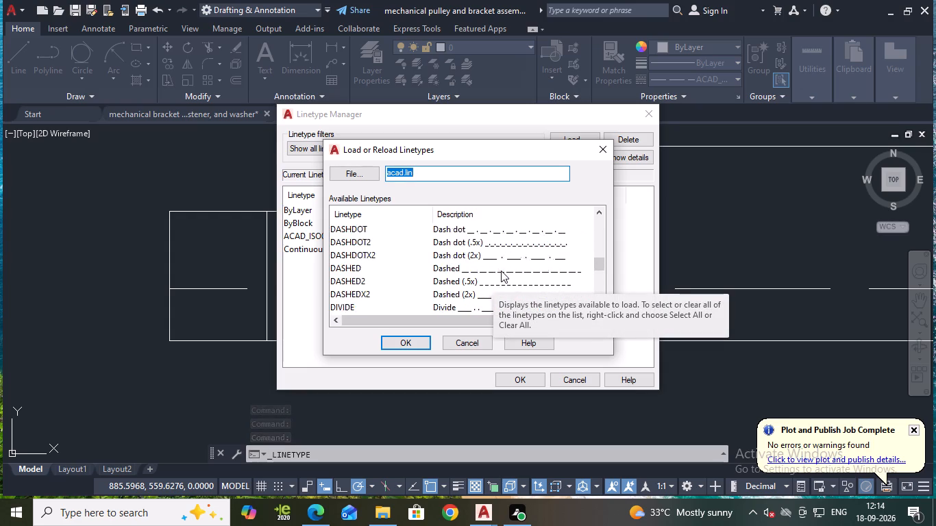
scroll(499, 271, down, 2)
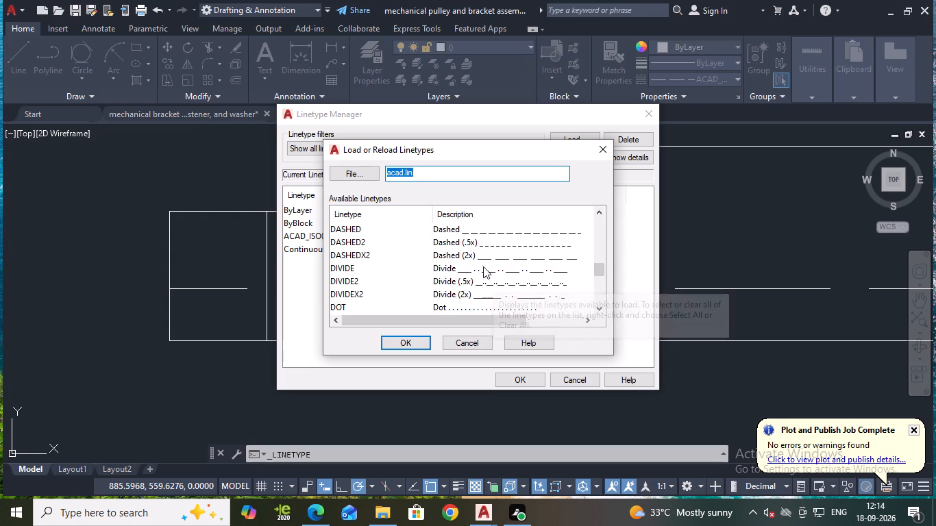
scroll(483, 269, down, 6)
scroll(478, 254, up, 1)
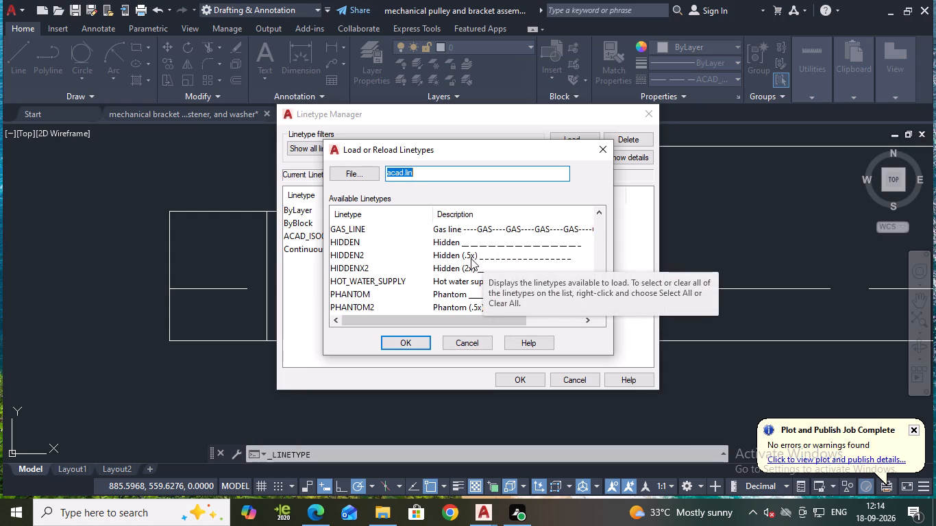
click(452, 244)
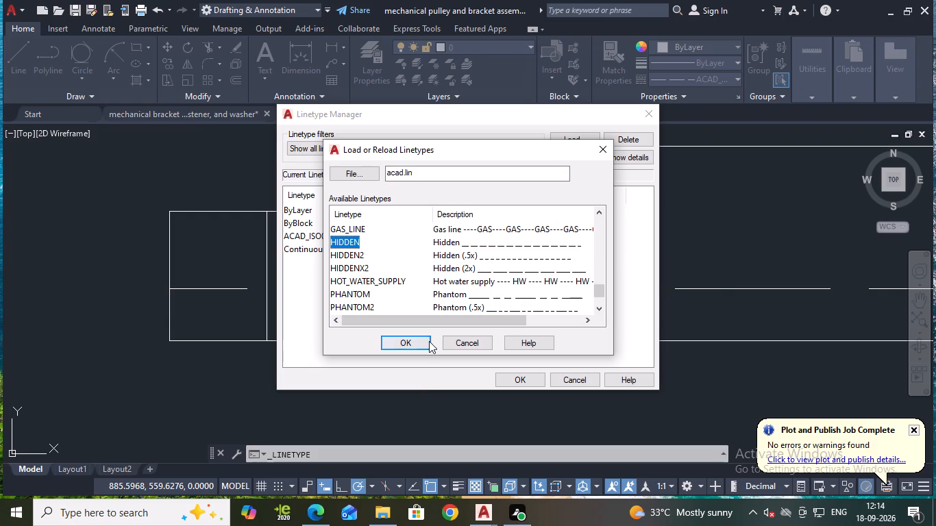
click(429, 340)
click(515, 371)
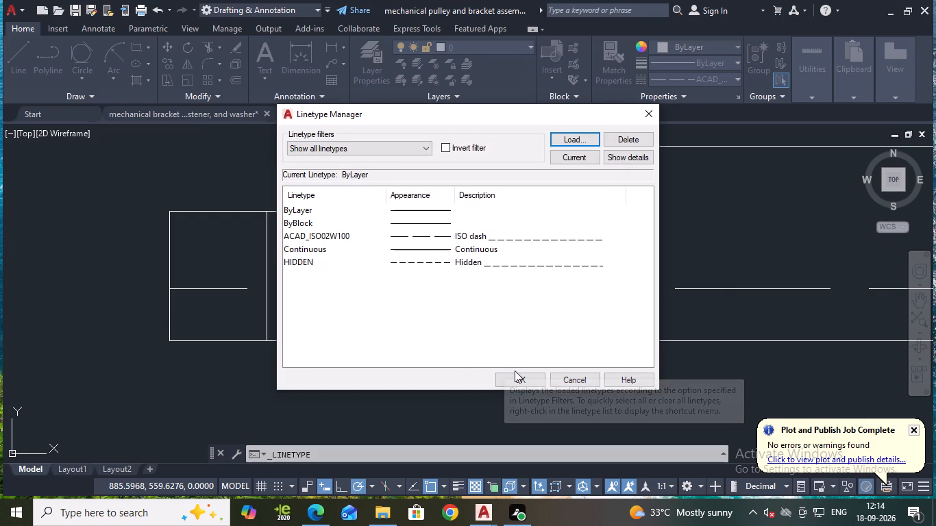
click(515, 375)
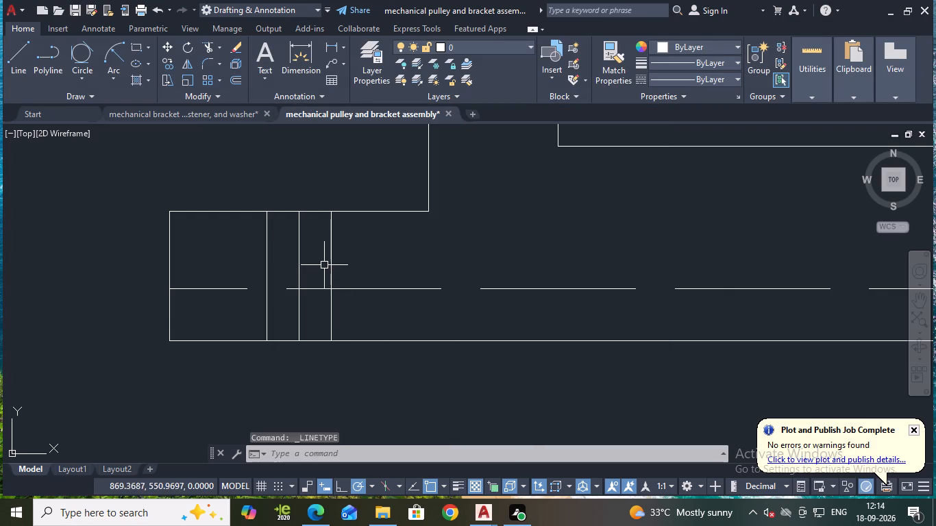
Change the four bolt-hole edge lines in the side view's base to the HIDDEN linetype.
click(330, 262)
click(270, 260)
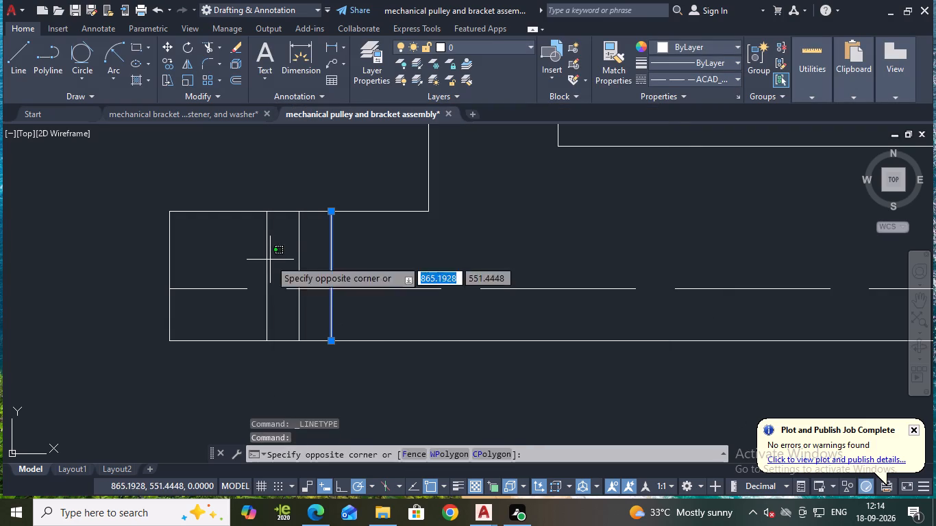
click(270, 260)
click(265, 260)
scroll(390, 251, down, 1)
middle_drag(498, 251, 236, 268)
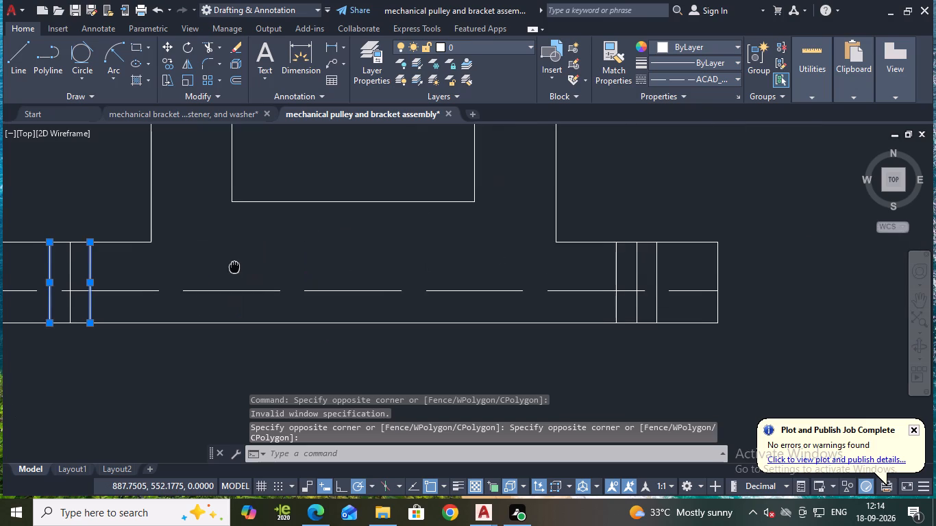
click(620, 275)
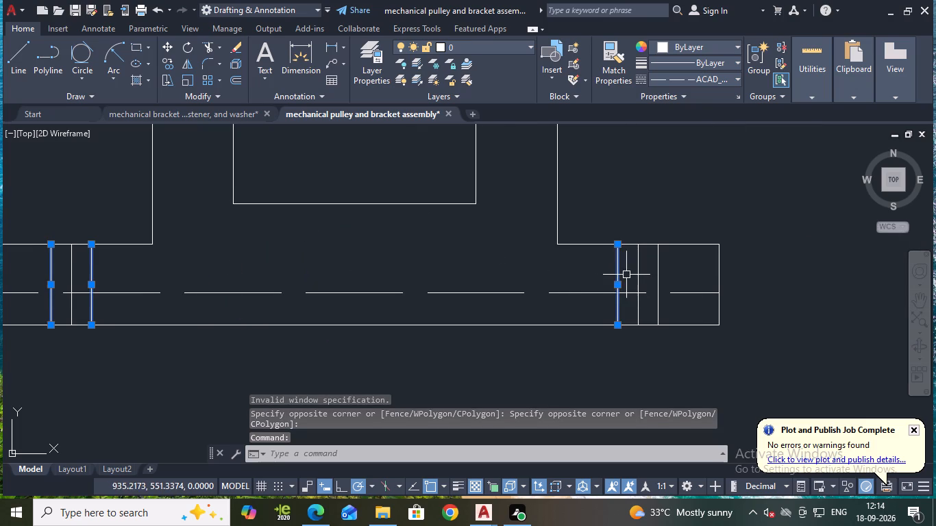
click(661, 266)
click(691, 82)
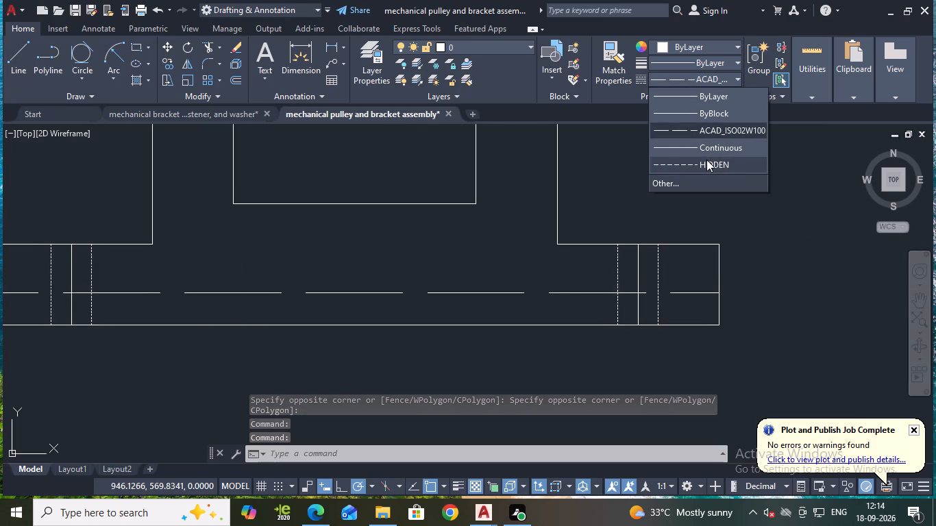
click(706, 160)
key(Escape)
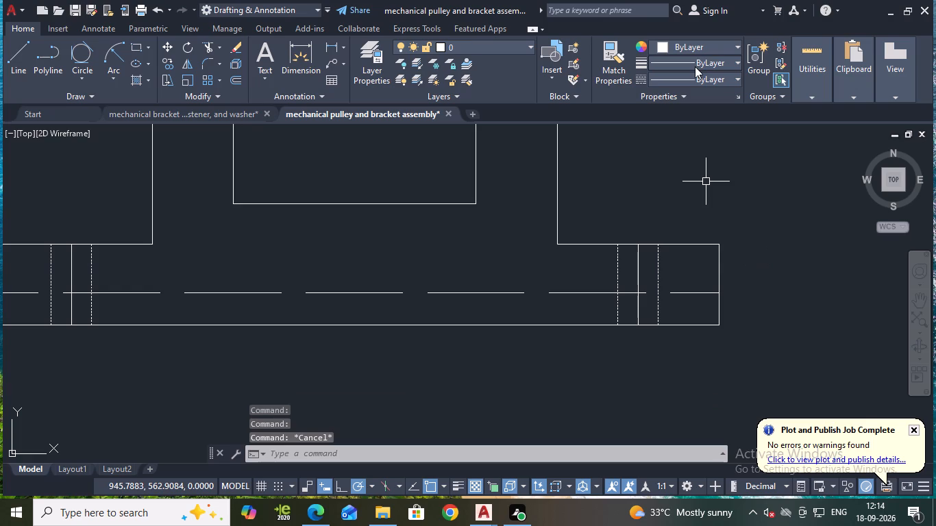
click(568, 297)
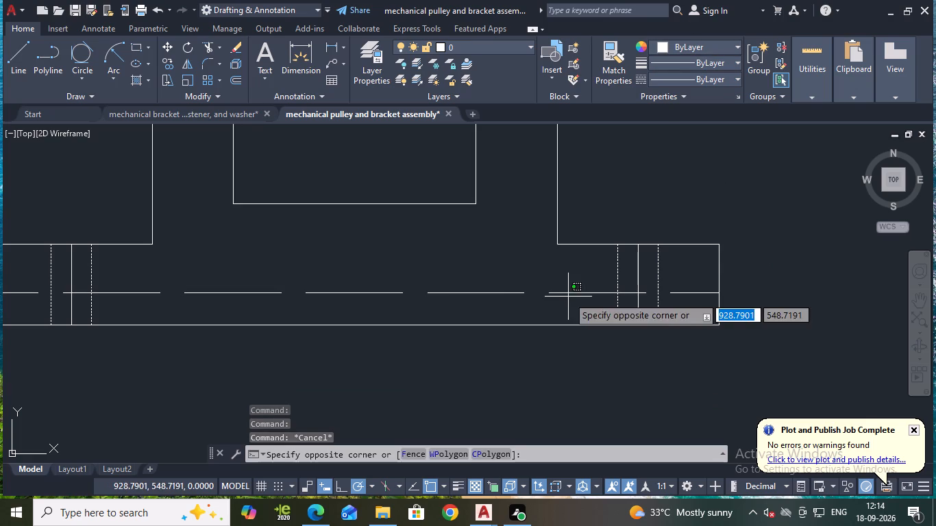
key(Escape)
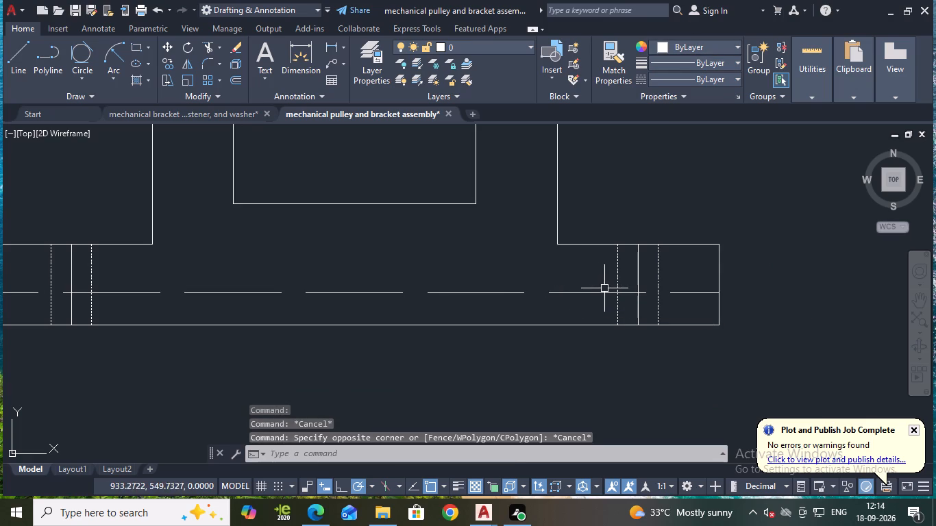
Change both bolt-hole centre lines and the horizontal recess line in the side view's base to HIDDEN linetype and red colour 205,32,39.
click(640, 273)
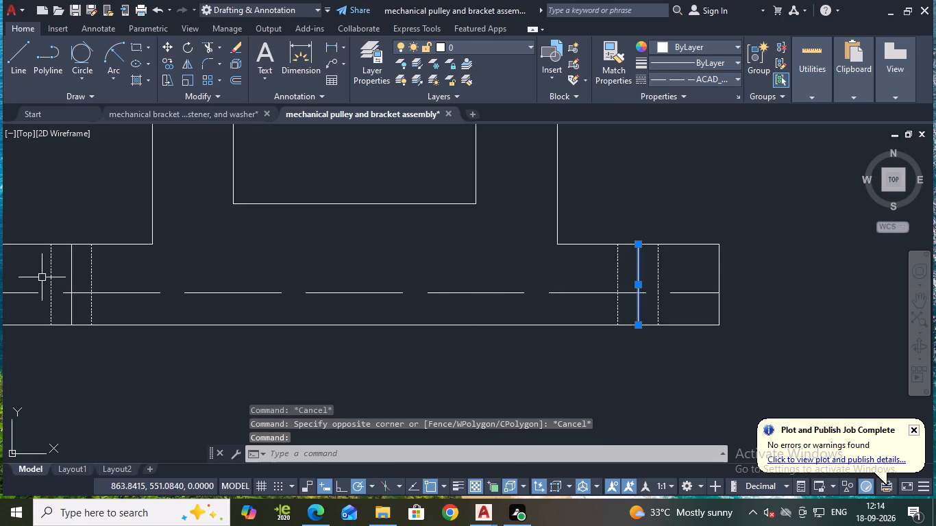
click(69, 268)
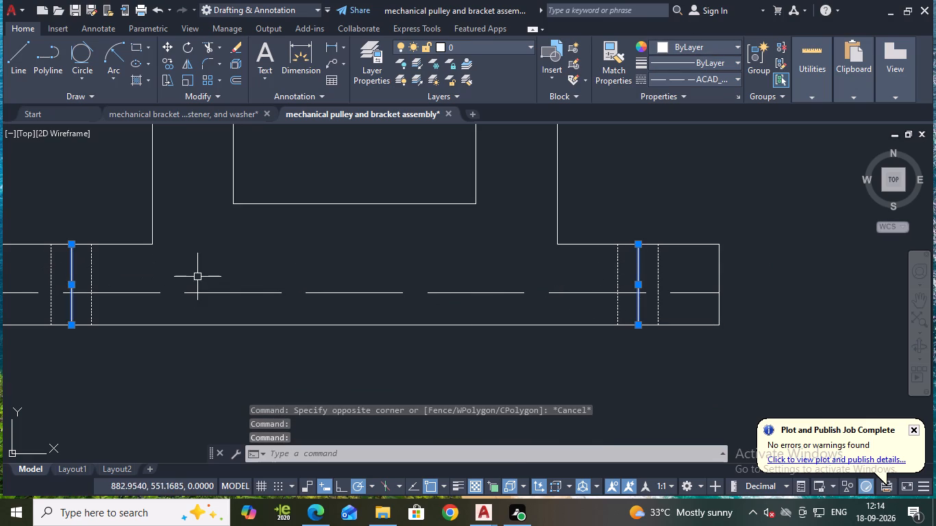
click(236, 294)
scroll(236, 294, down, 3)
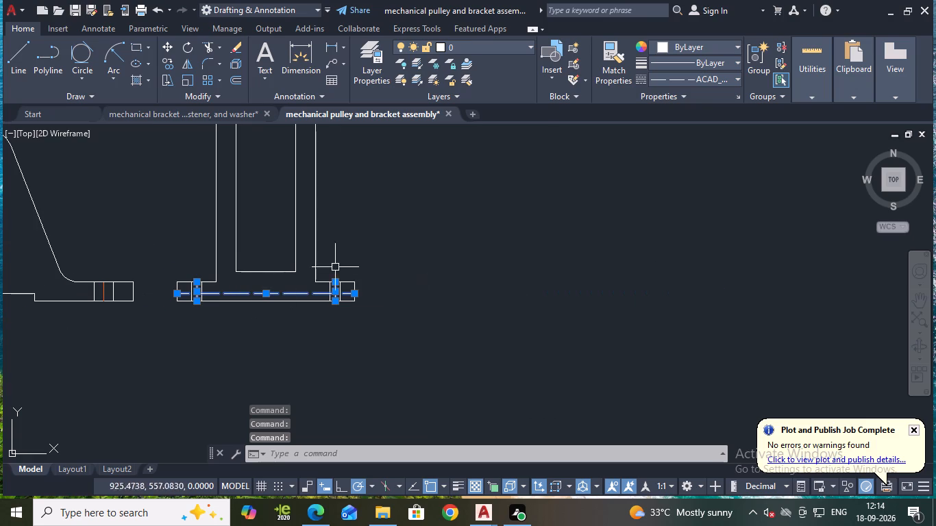
click(665, 77)
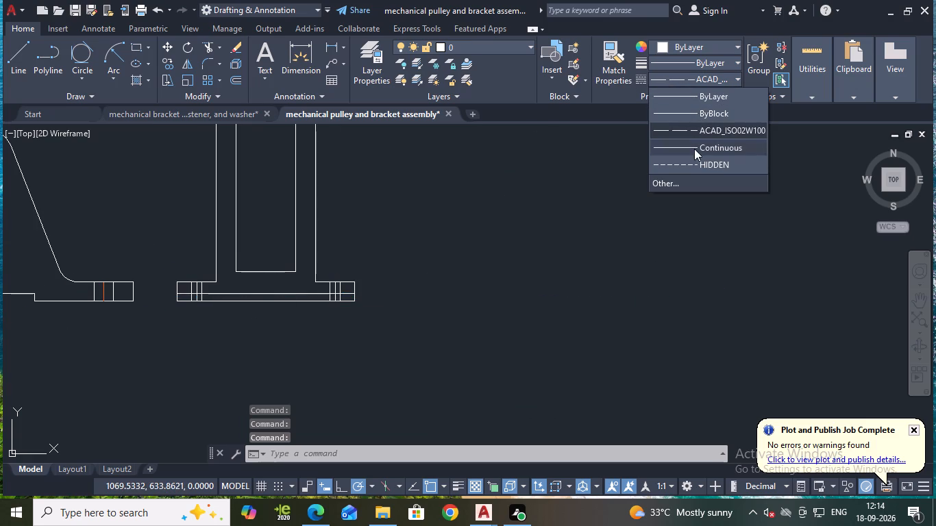
click(694, 158)
click(705, 45)
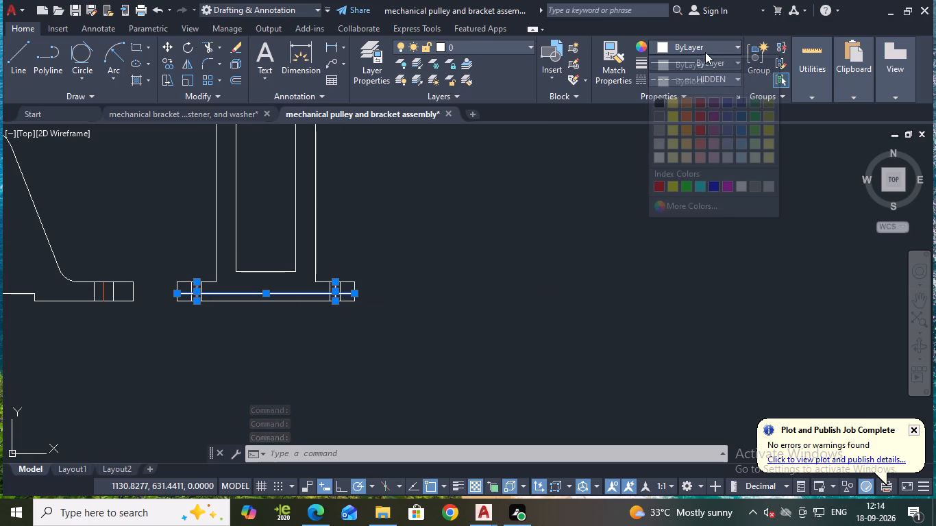
click(697, 121)
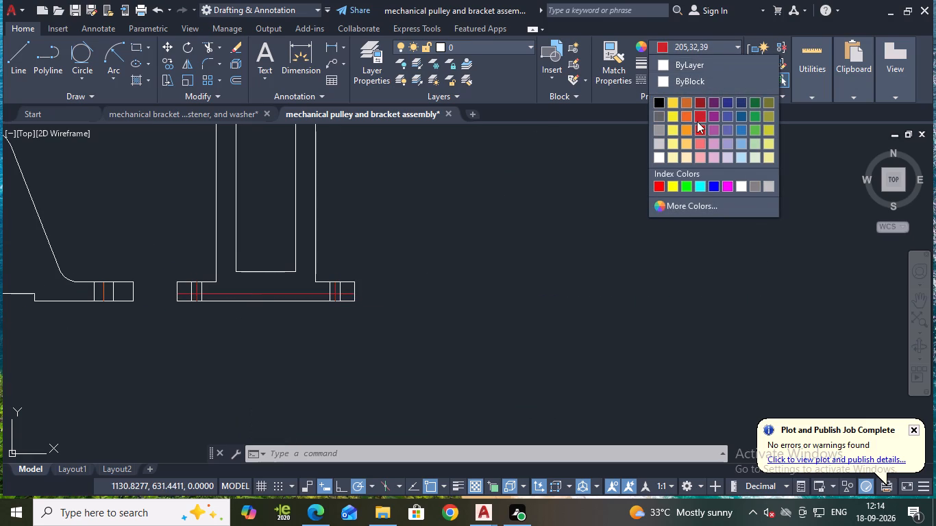
key(Escape)
scroll(426, 273, up, 2)
scroll(347, 274, up, 2)
middle_drag(347, 275, 863, 240)
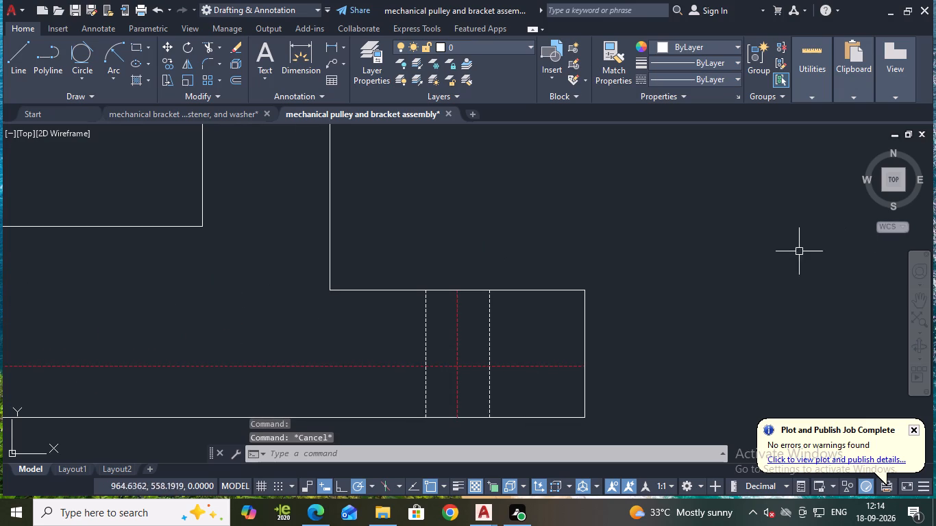
scroll(630, 264, down, 1)
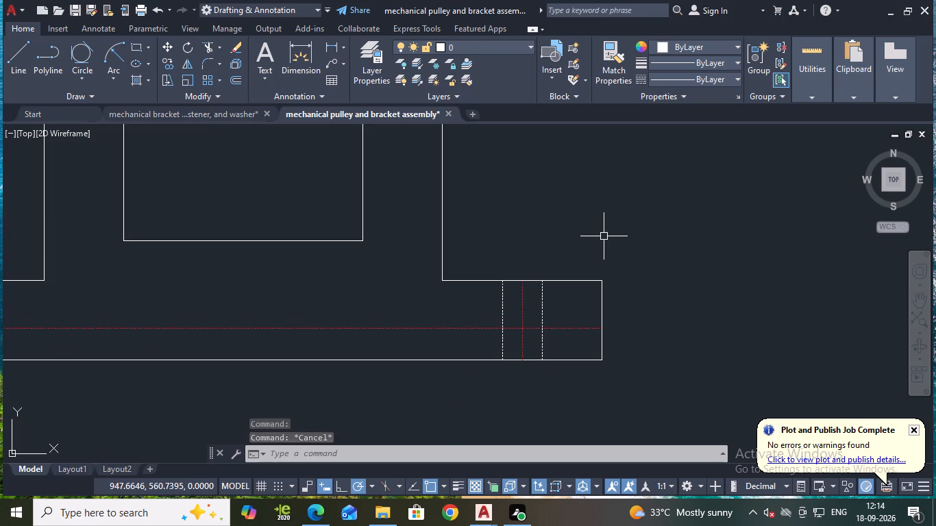
scroll(604, 236, down, 1)
middle_drag(613, 247, 632, 316)
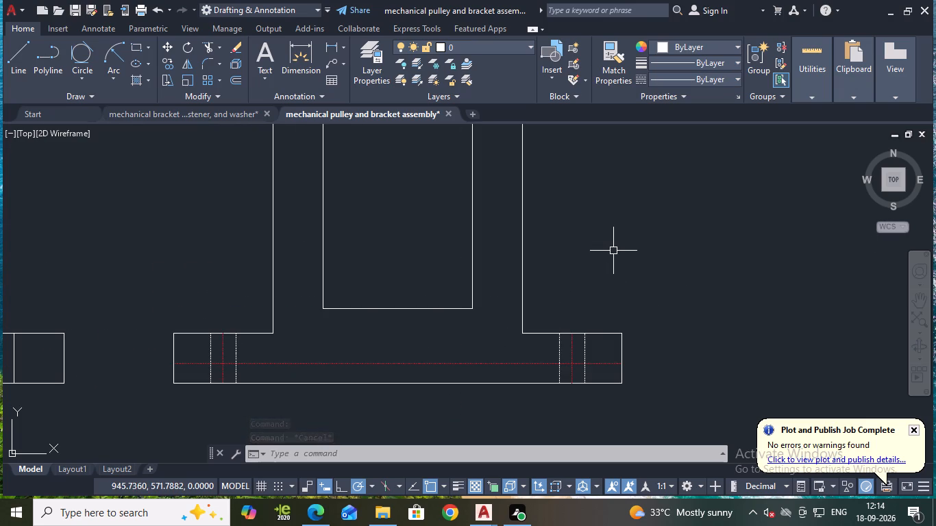
key(Escape)
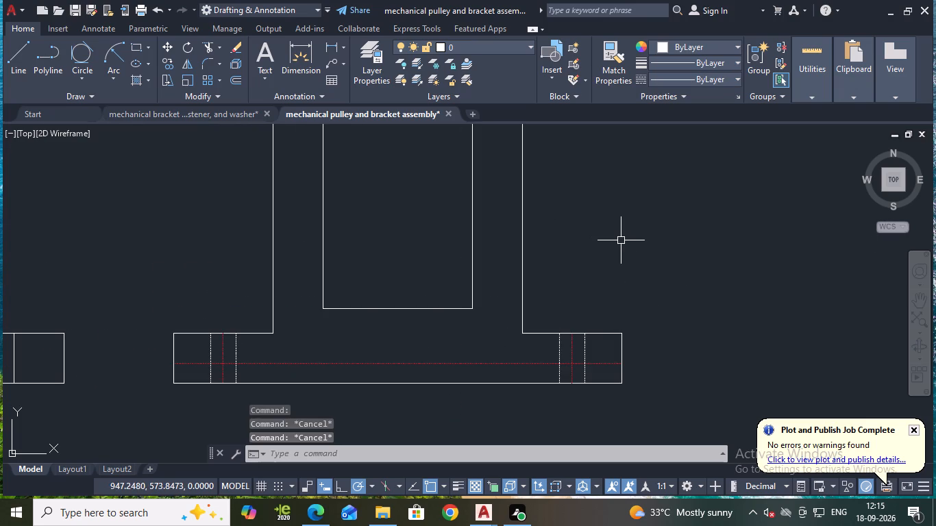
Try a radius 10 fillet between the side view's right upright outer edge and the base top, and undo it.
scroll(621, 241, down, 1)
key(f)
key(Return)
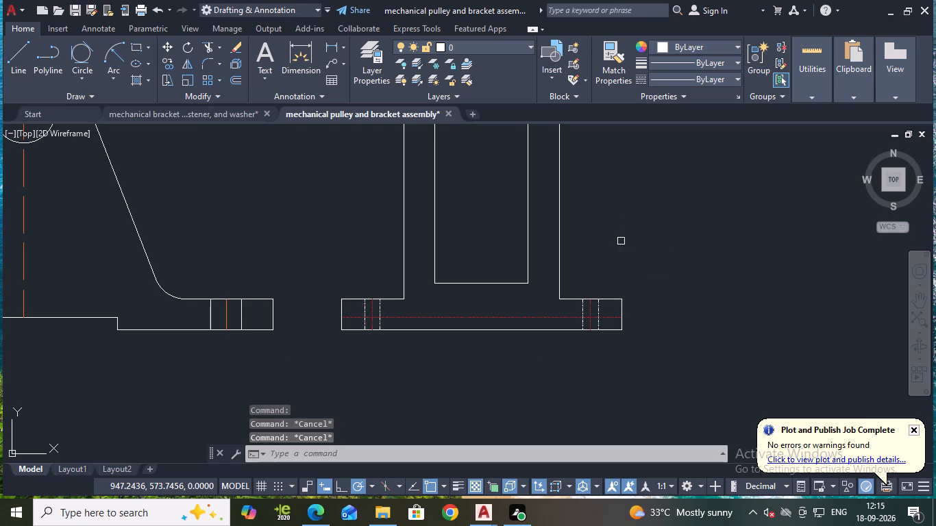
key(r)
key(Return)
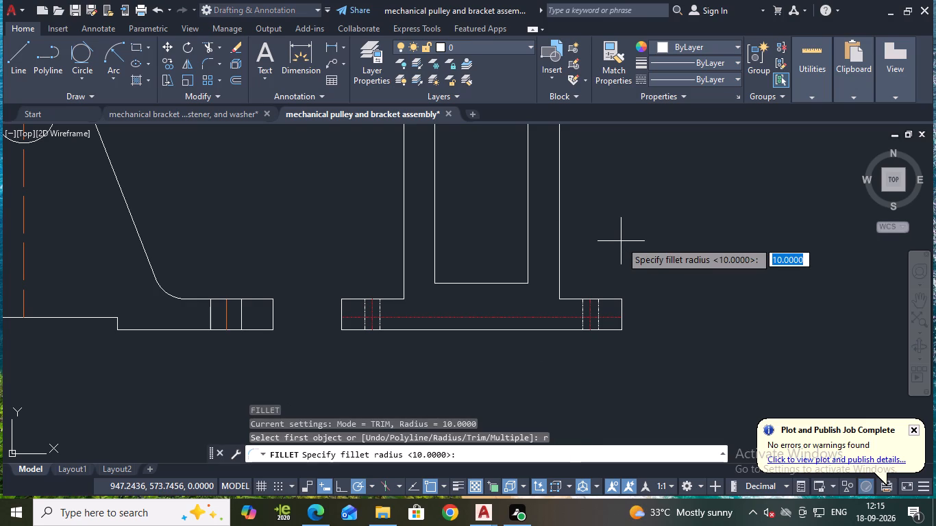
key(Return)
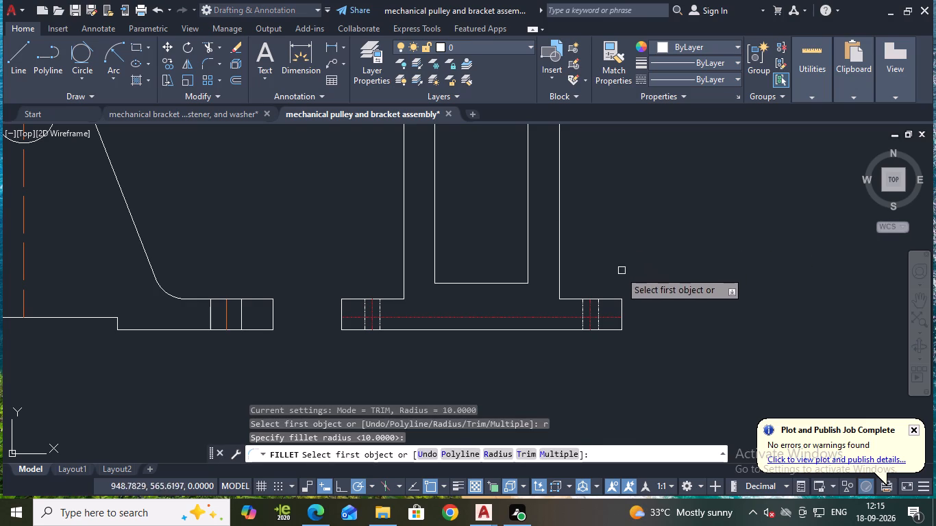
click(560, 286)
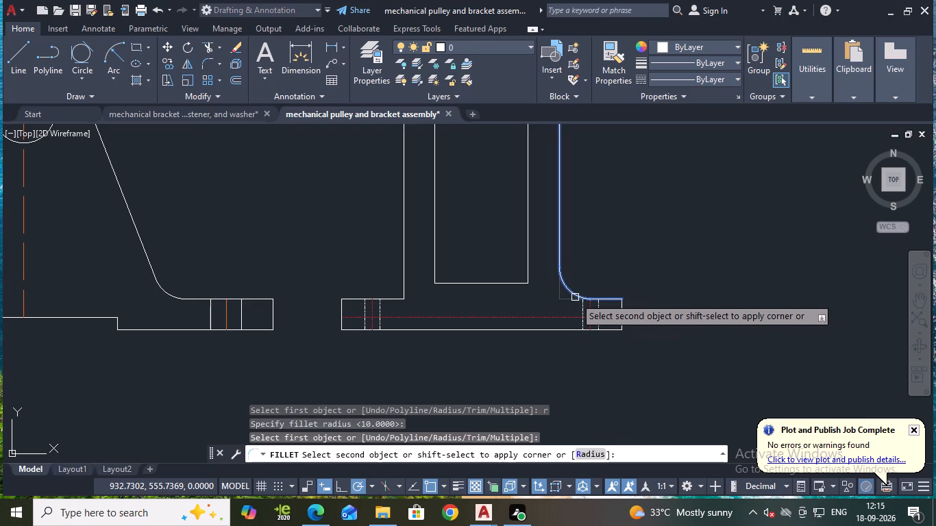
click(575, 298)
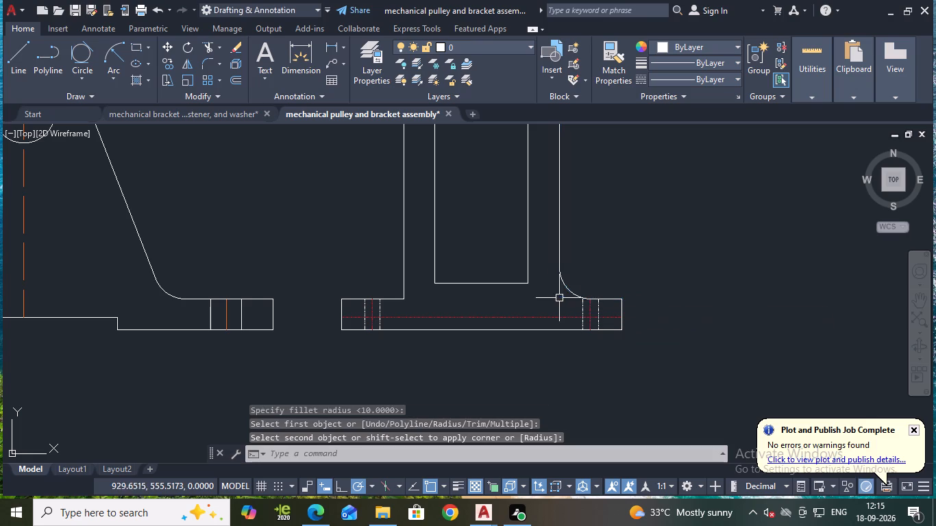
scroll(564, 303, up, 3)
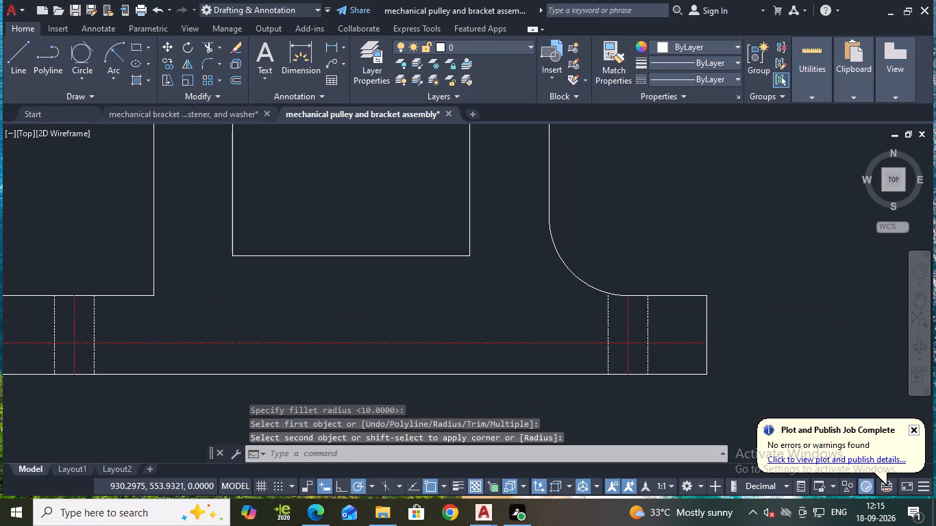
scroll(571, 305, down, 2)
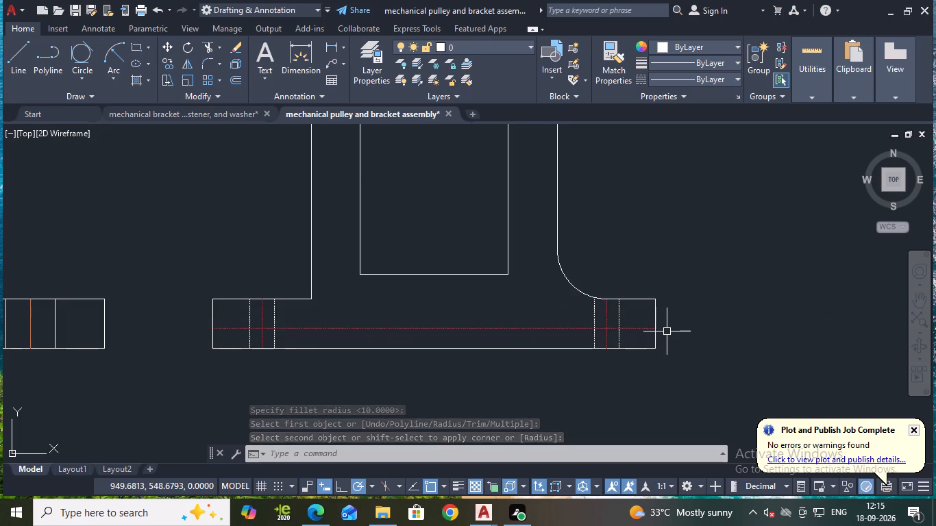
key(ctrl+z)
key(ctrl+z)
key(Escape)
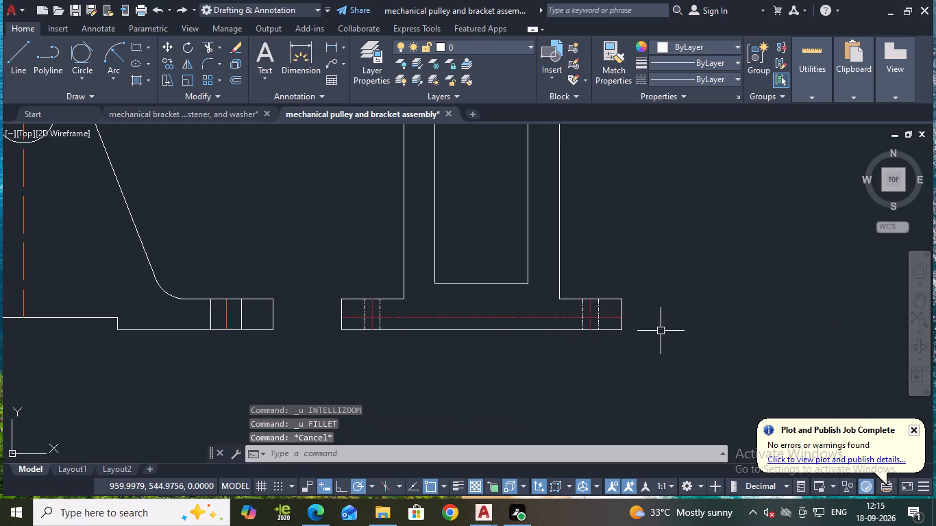
Fillet the two corners where the side view's outer upright edges meet the base top with radius 8.
key(f)
key(Return)
key(r)
key(Return)
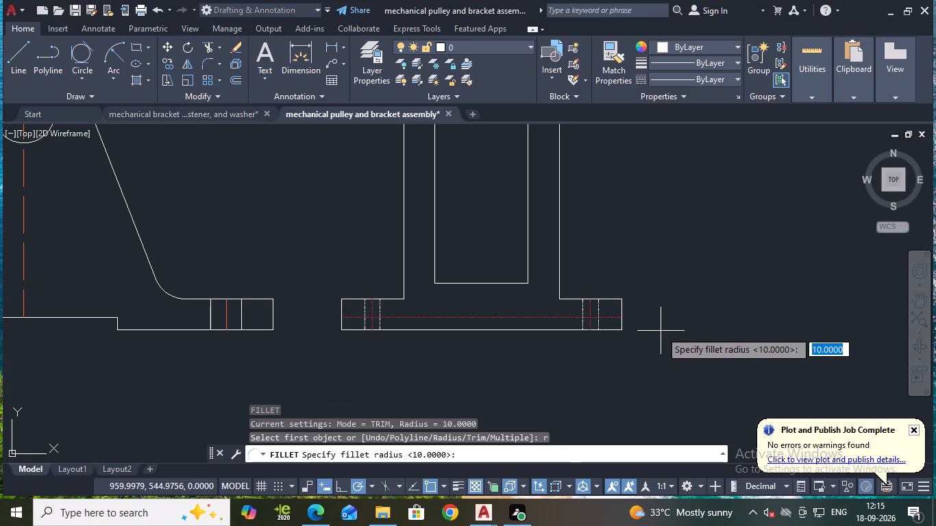
key(8)
key(Return)
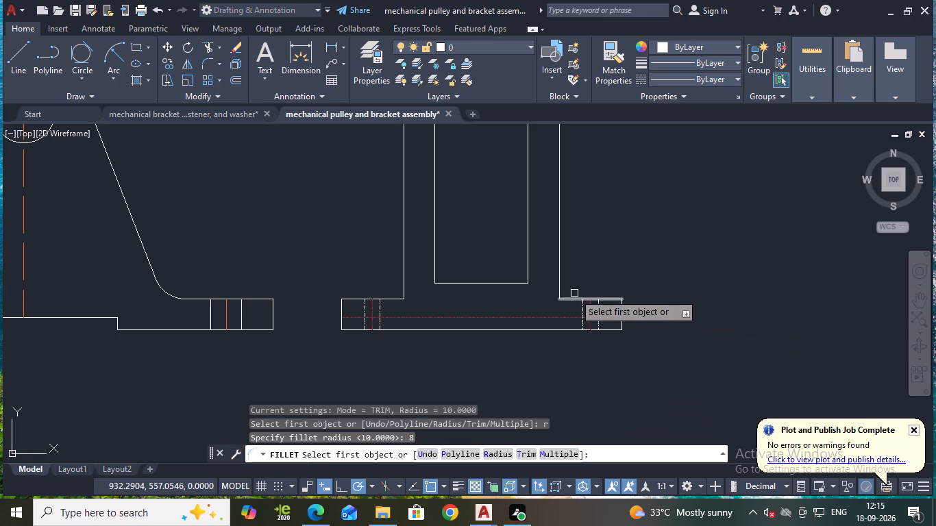
click(573, 301)
click(558, 291)
key(space)
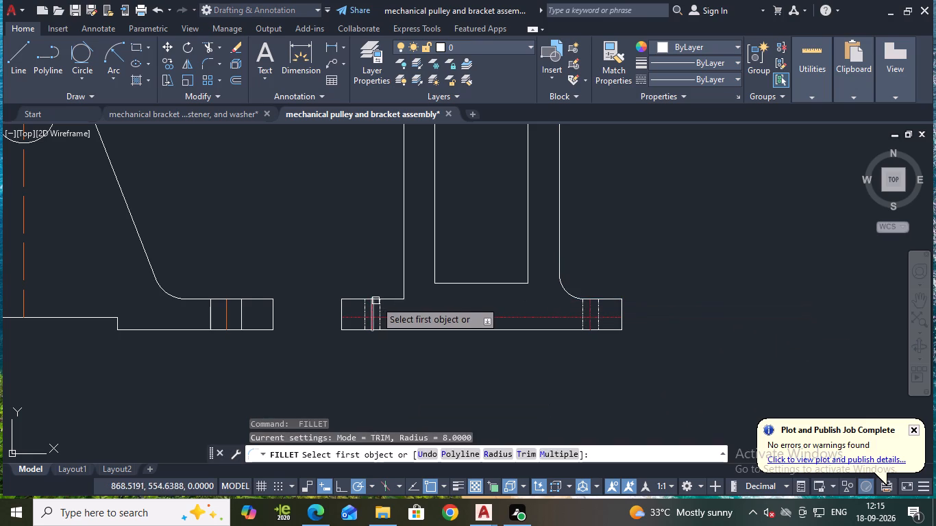
click(389, 303)
click(391, 302)
click(406, 290)
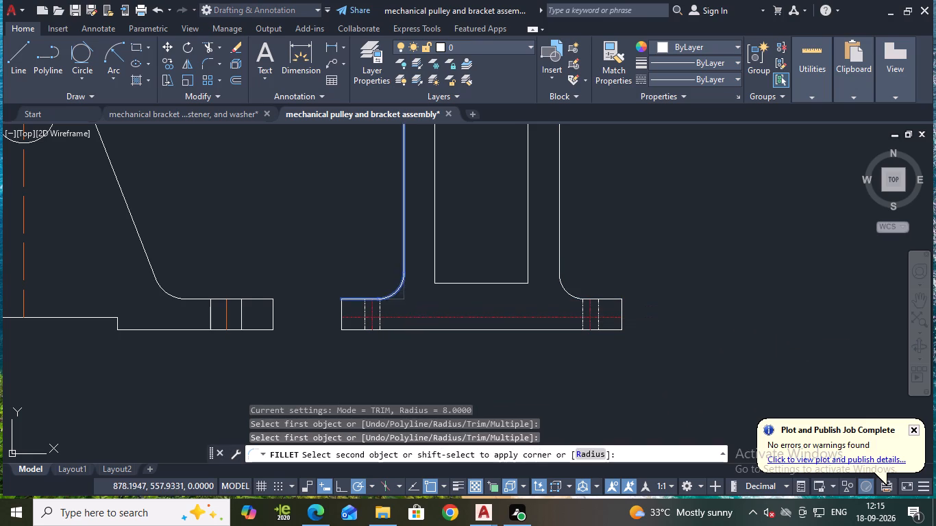
Fillet the two outer top corners of the side view's base with radius 2.
scroll(432, 301, down, 2)
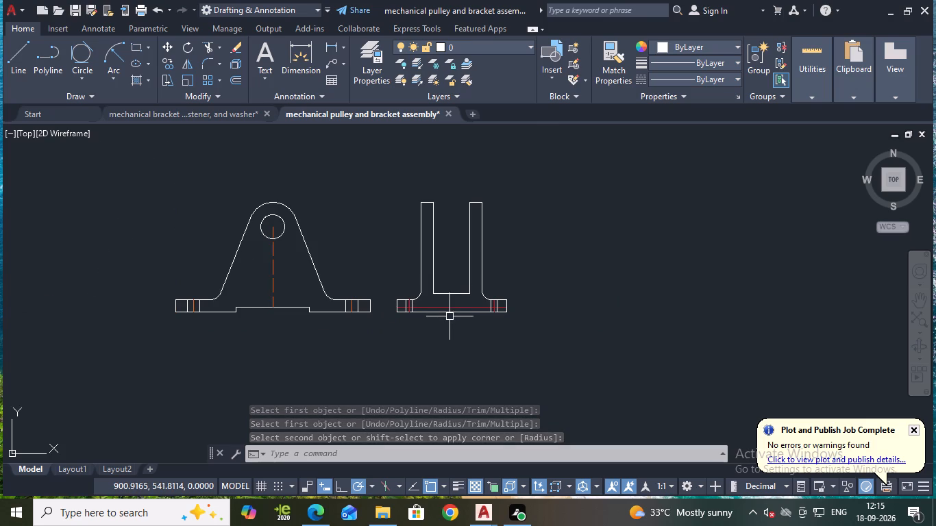
scroll(449, 316, up, 2)
middle_drag(428, 312, 465, 341)
key(Escape)
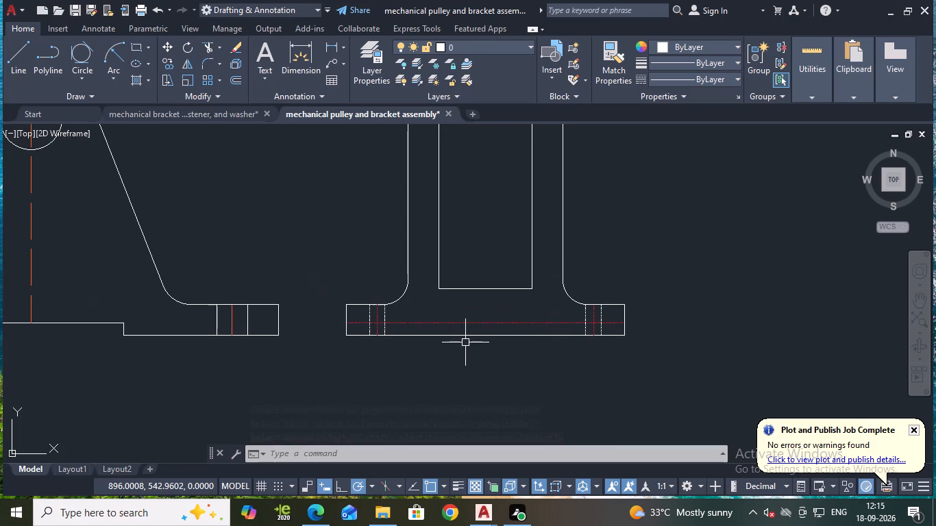
key(f)
key(Return)
key(r)
key(Return)
key(2)
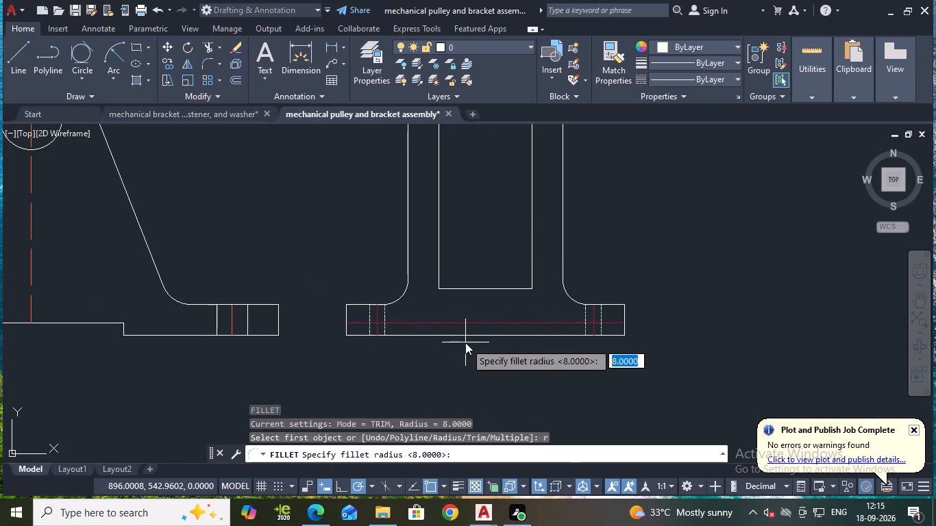
key(Return)
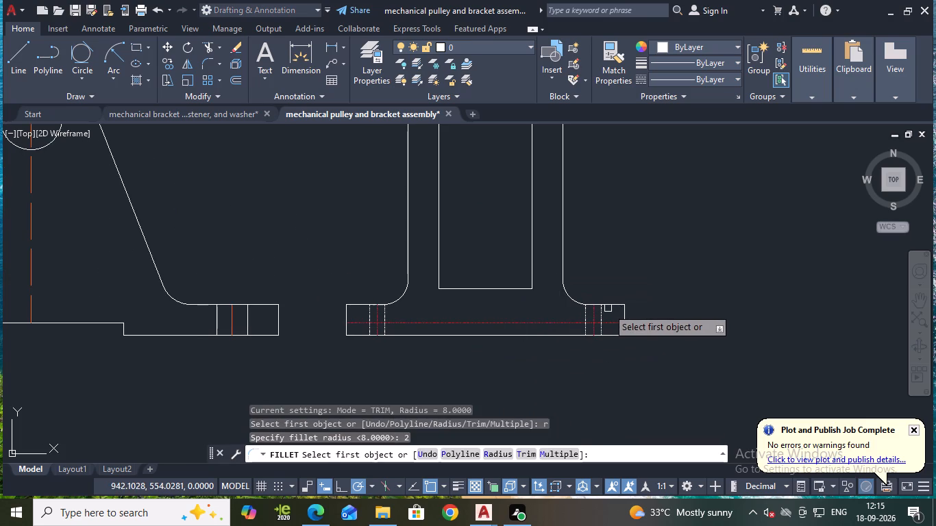
click(611, 307)
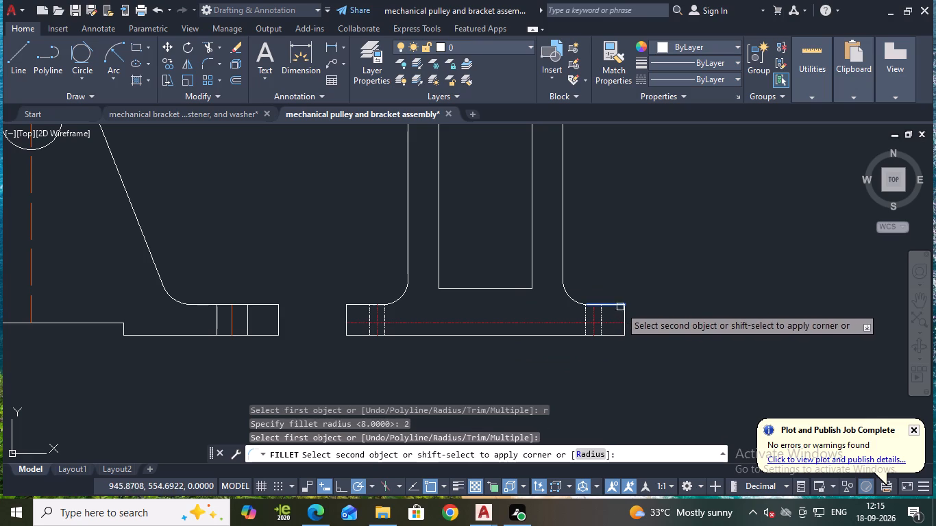
click(624, 309)
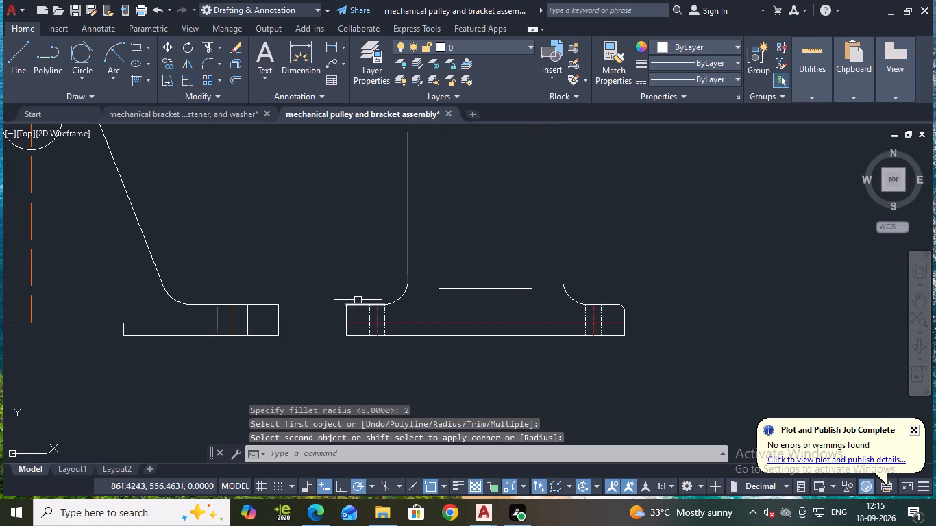
key(space)
click(358, 303)
click(347, 308)
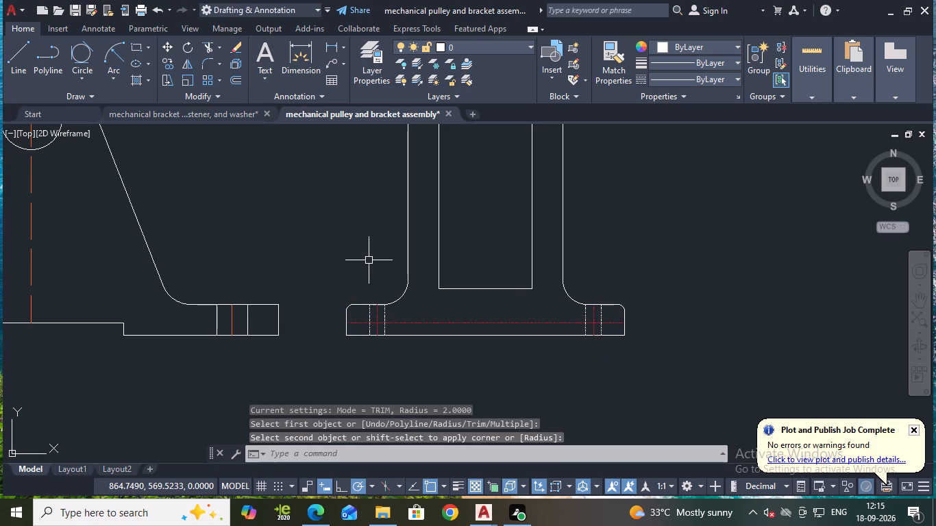
Fillet both top corners of the side view's left upright with radius 2.
scroll(579, 254, down, 1)
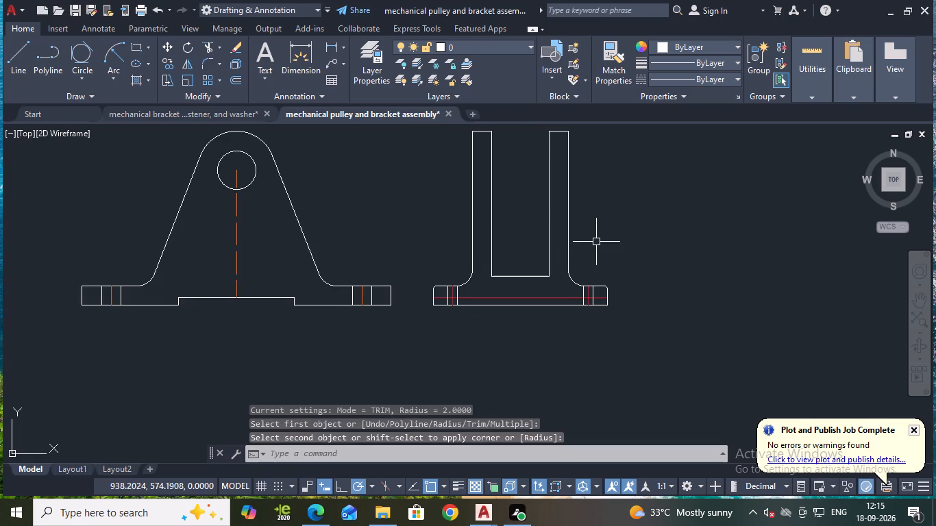
middle_drag(606, 245, 613, 374)
scroll(587, 314, up, 2)
middle_drag(465, 245, 479, 256)
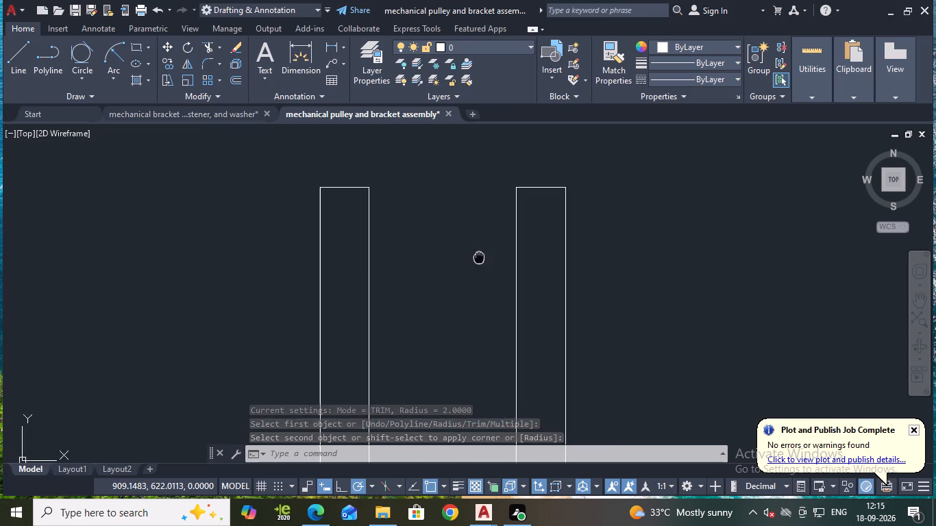
middle_drag(479, 256, 495, 288)
key(space)
click(342, 225)
click(339, 229)
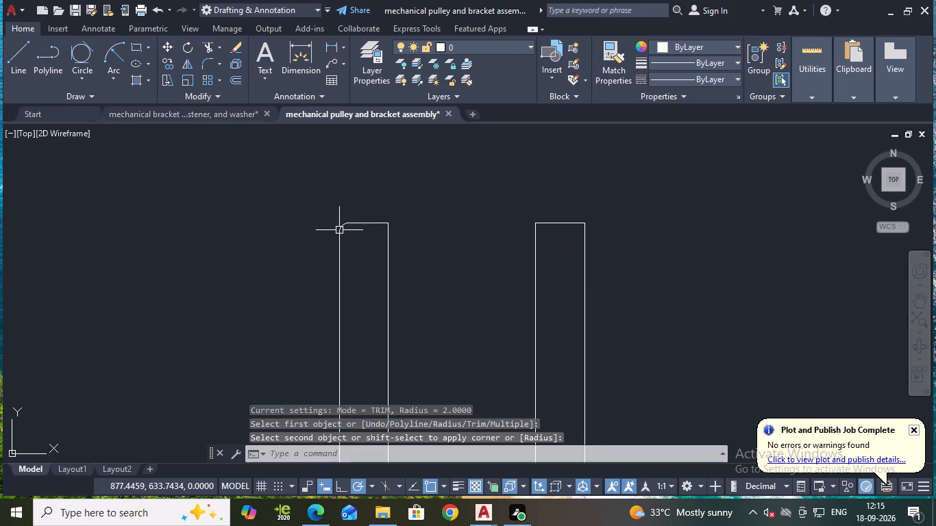
key(space)
click(380, 225)
click(385, 231)
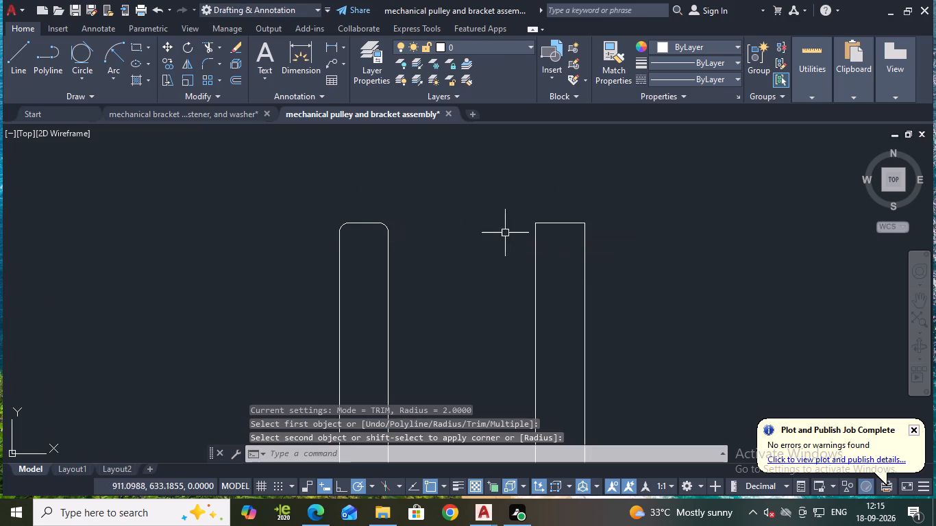
Fillet both top corners of the side view's right upright with radius 2.
key(space)
click(540, 226)
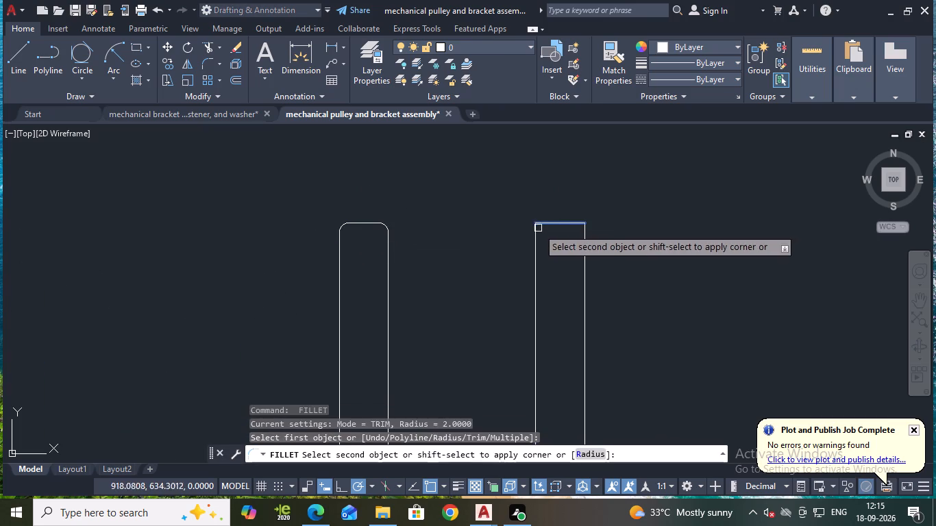
click(538, 228)
key(space)
click(566, 225)
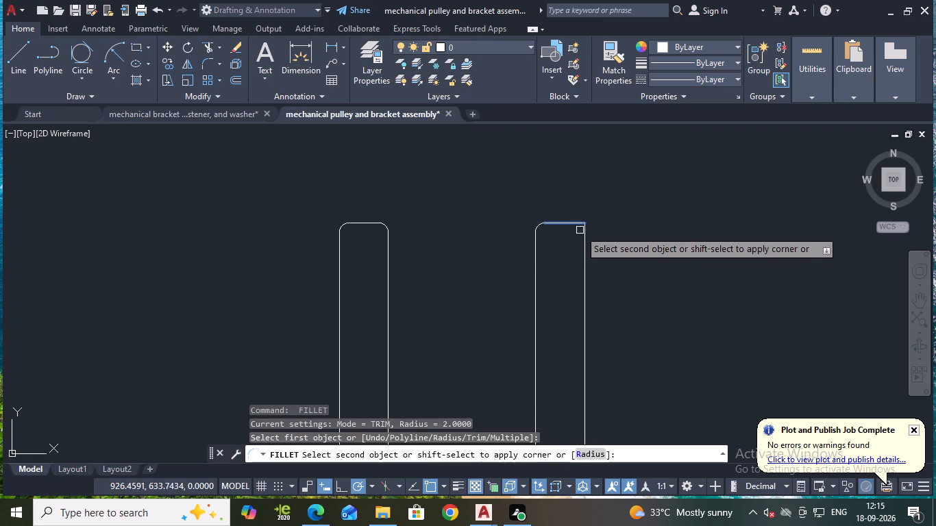
click(582, 231)
key(Escape)
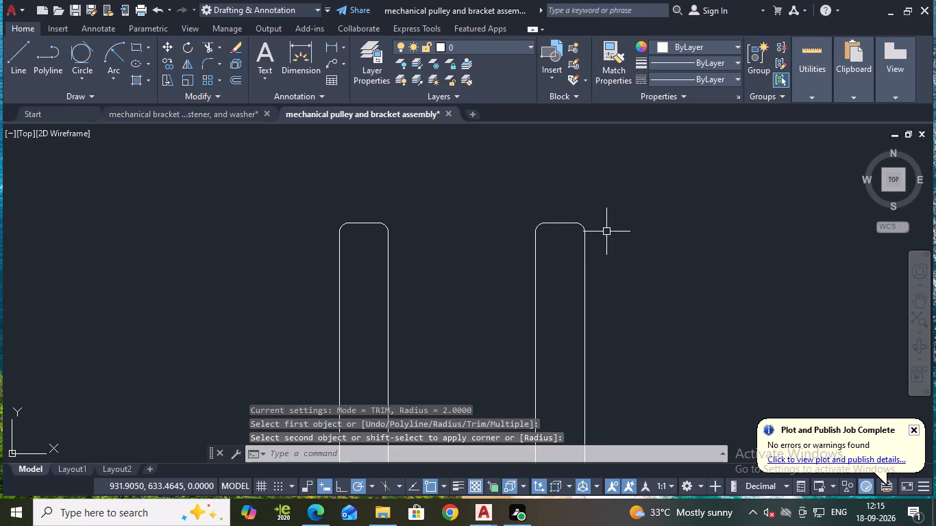
Draw horizontal projection lines from the top and bottom of the front view's hole to beyond the side view's right upright.
scroll(606, 231, down, 2)
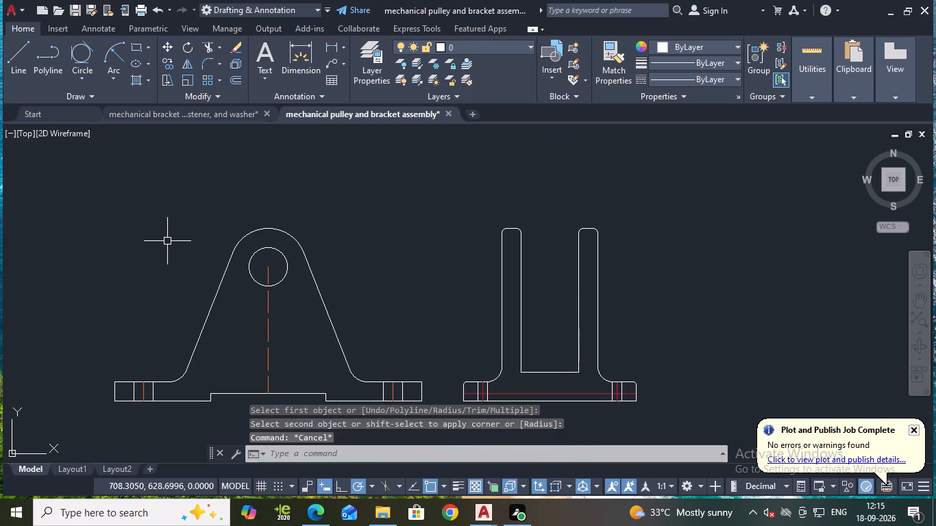
click(15, 54)
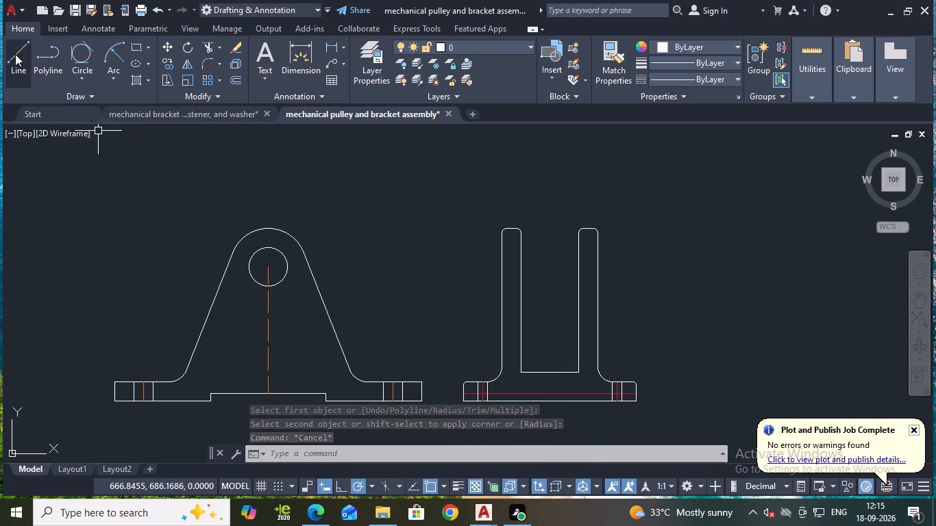
click(269, 249)
click(778, 249)
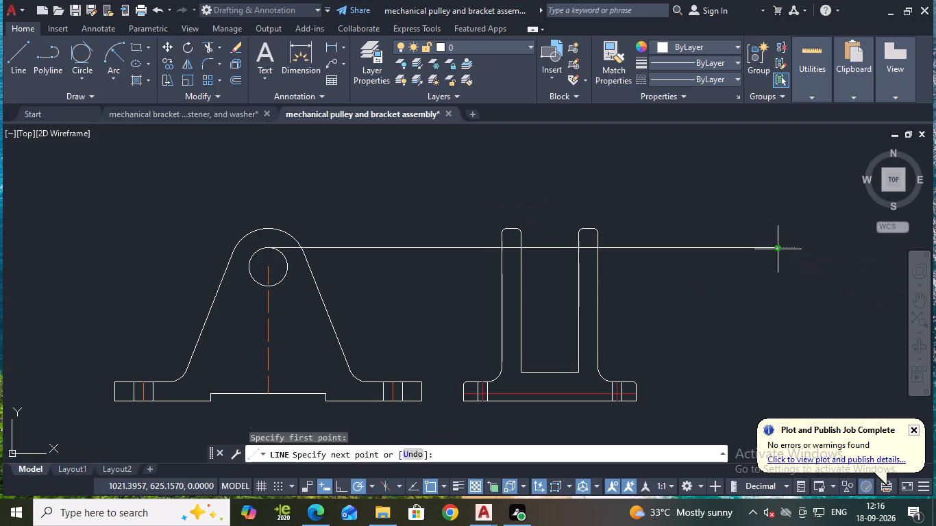
key(Escape)
key(space)
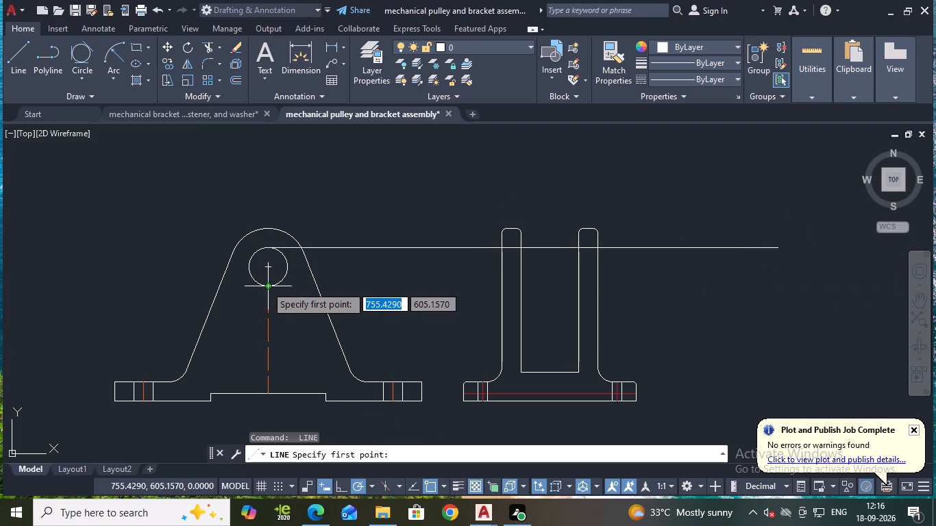
click(266, 286)
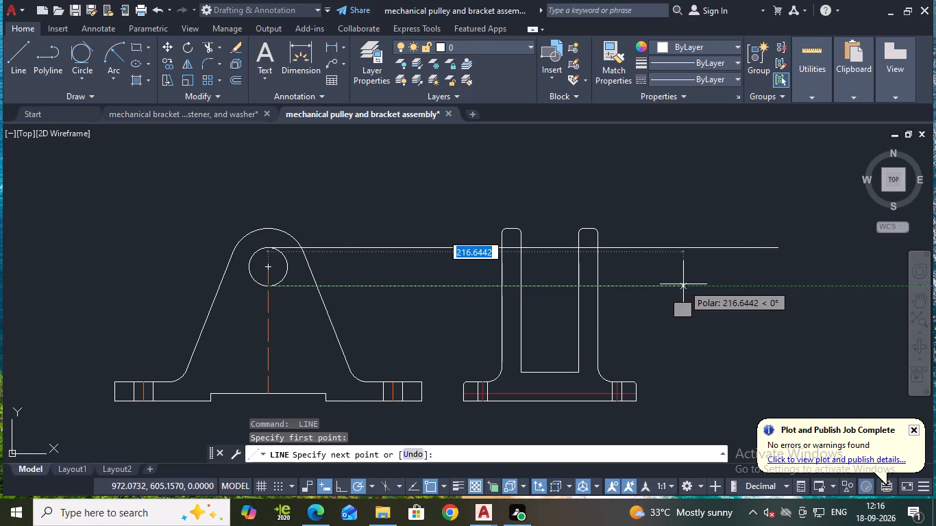
click(683, 284)
key(Escape)
text(tr)
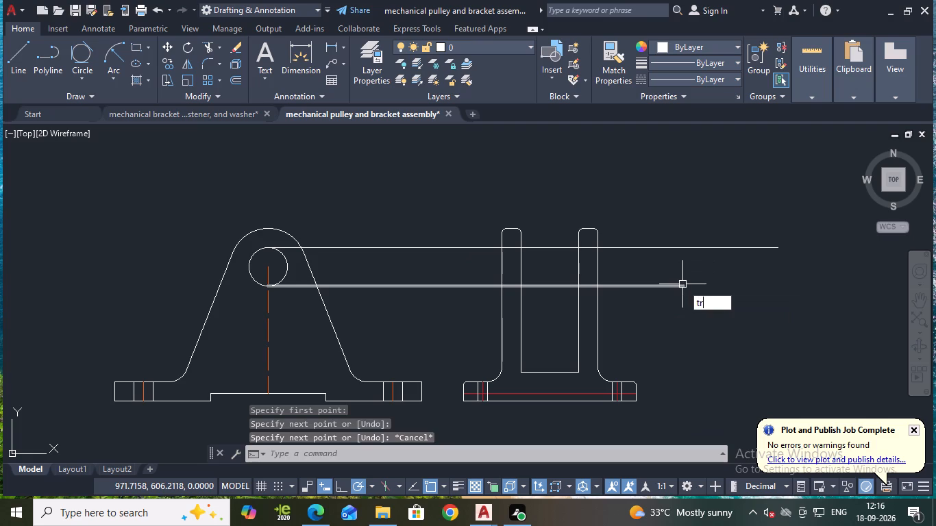
key(Return)
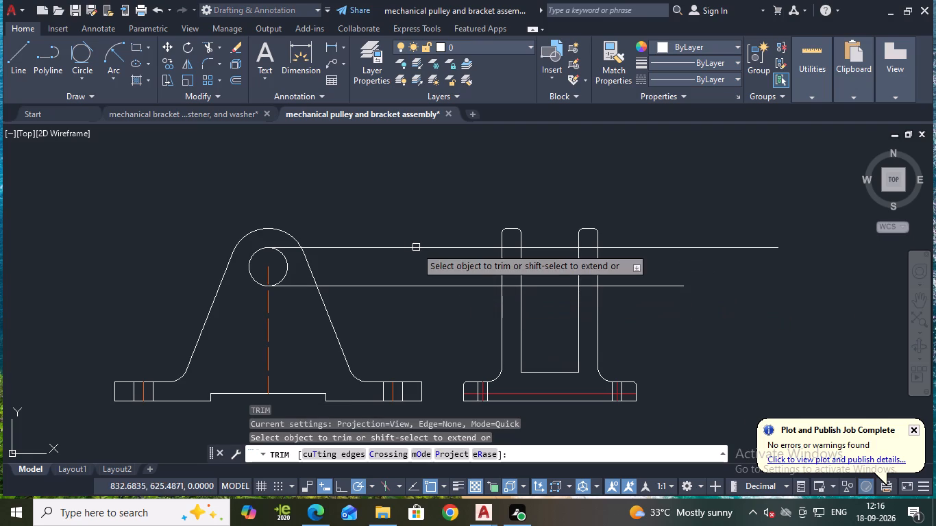
key(Escape)
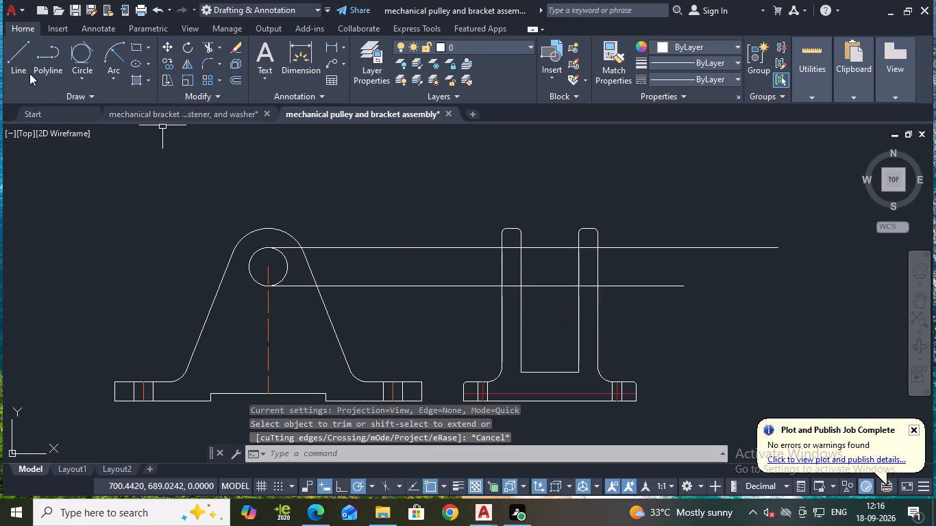
Draw a horizontal projection line from the centre of the front view's hole to beyond the side view's right upright.
click(16, 61)
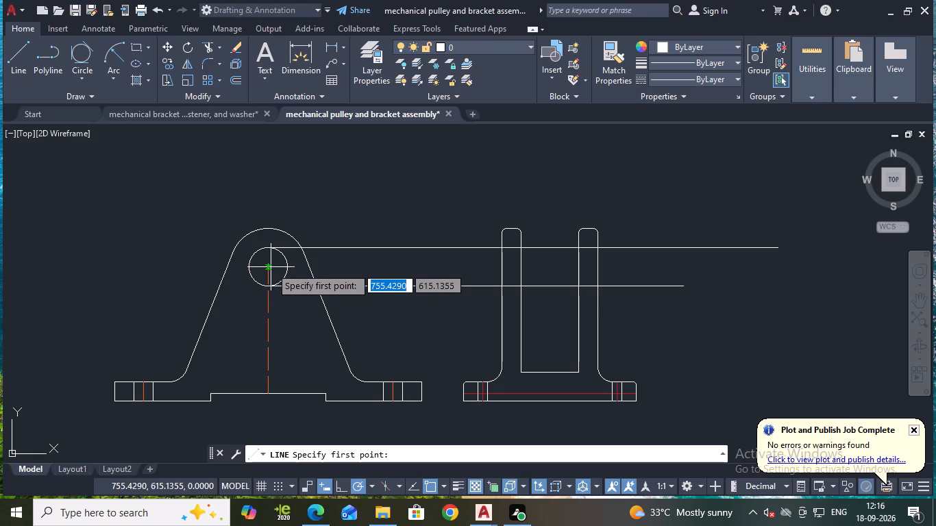
scroll(270, 265, up, 2)
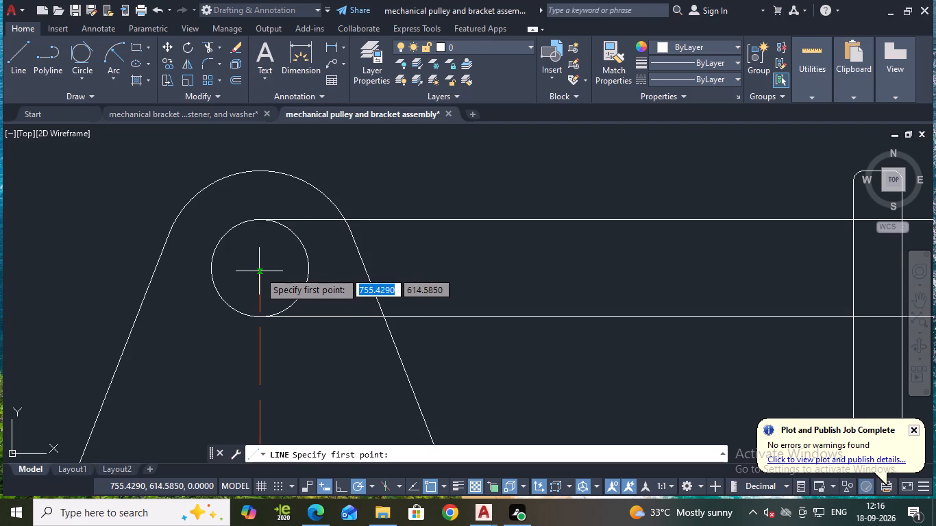
click(262, 269)
scroll(461, 278, down, 2)
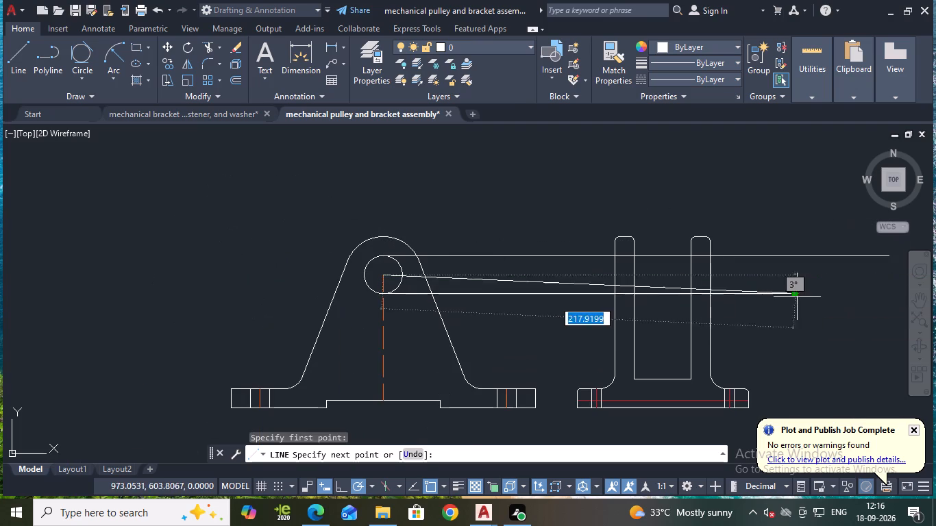
click(808, 277)
key(Escape)
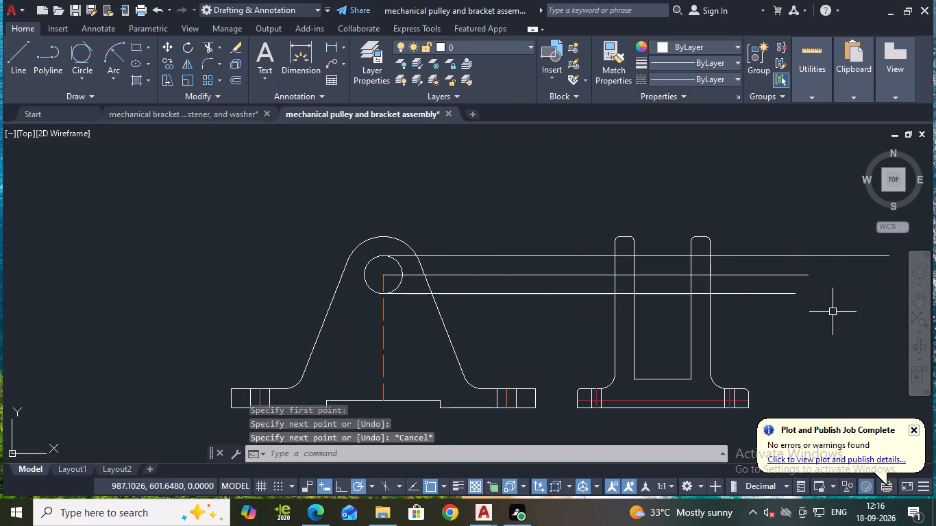
Trim the three projection lines between the two views and beyond the side view's right upright.
text(tr)
key(Return)
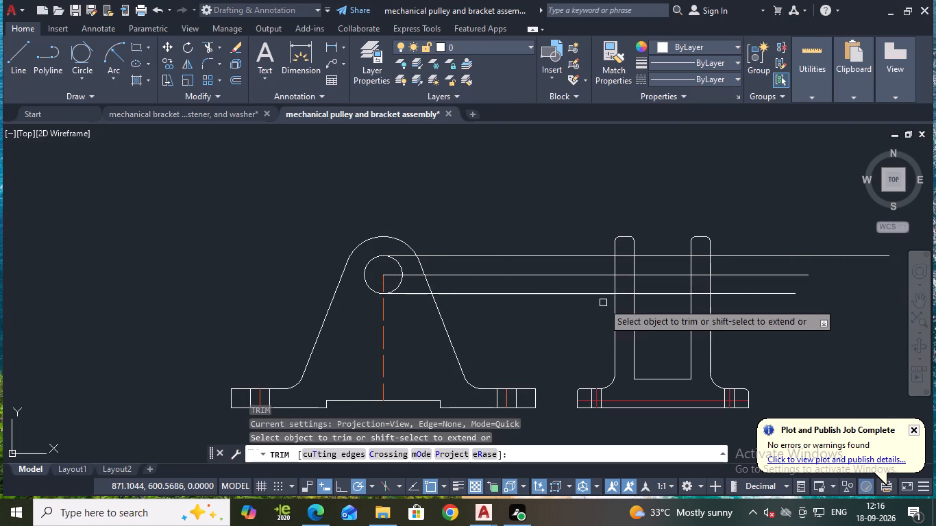
click(602, 294)
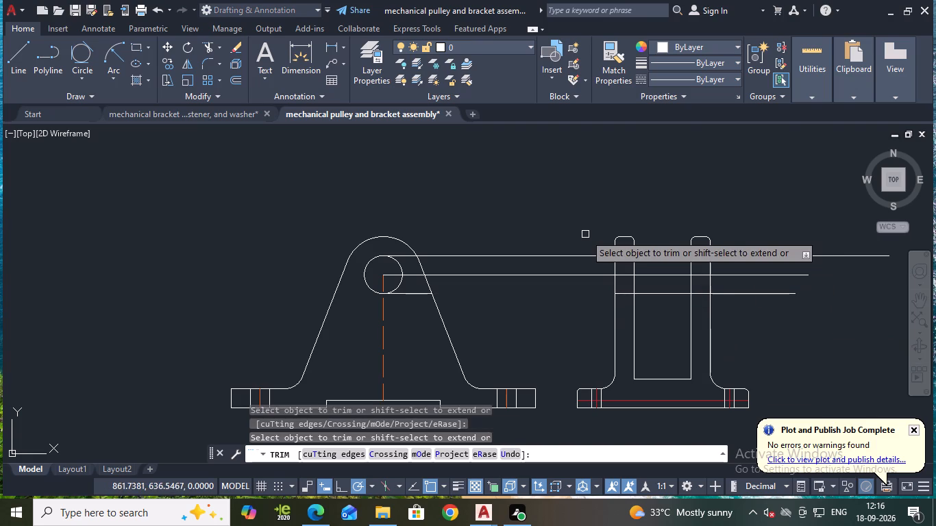
drag(585, 234, 604, 325)
drag(741, 233, 741, 303)
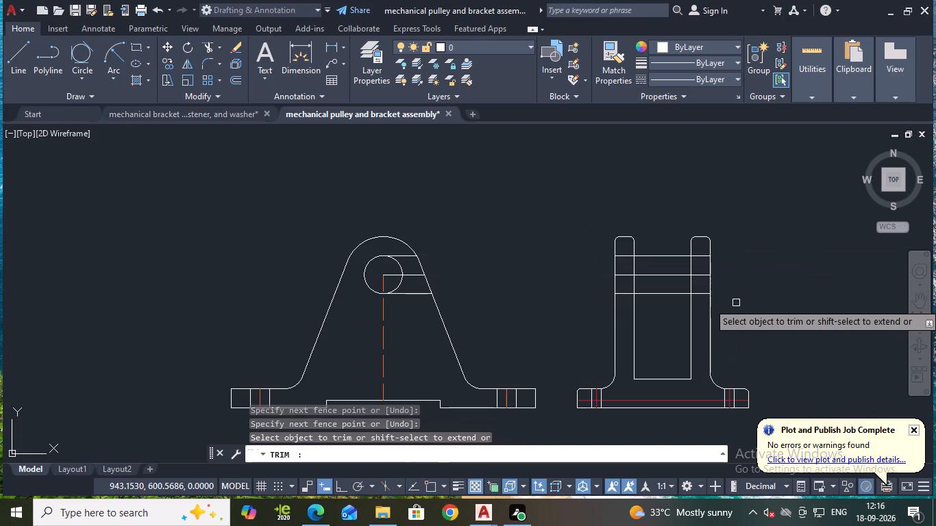
key(Escape)
Erase the three leftover projection line segments beside the hole in the front view.
click(413, 294)
scroll(419, 274, up, 2)
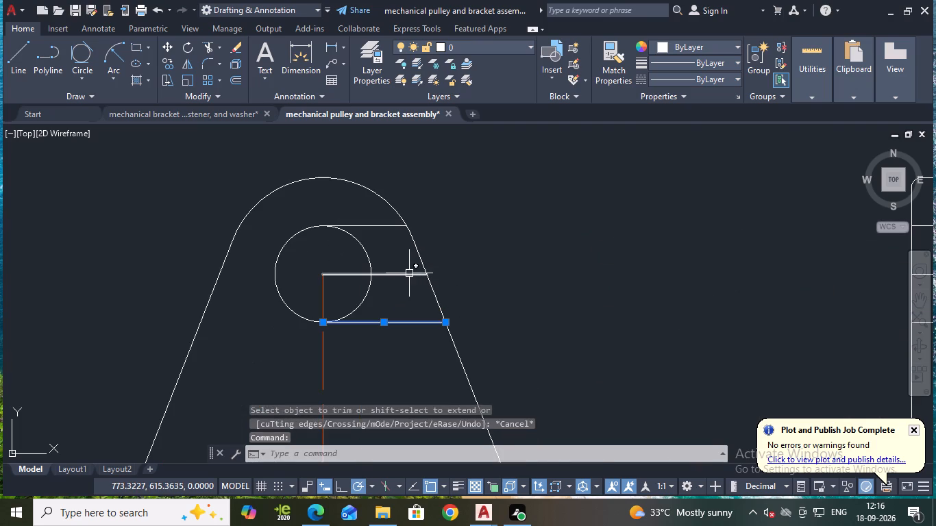
click(409, 273)
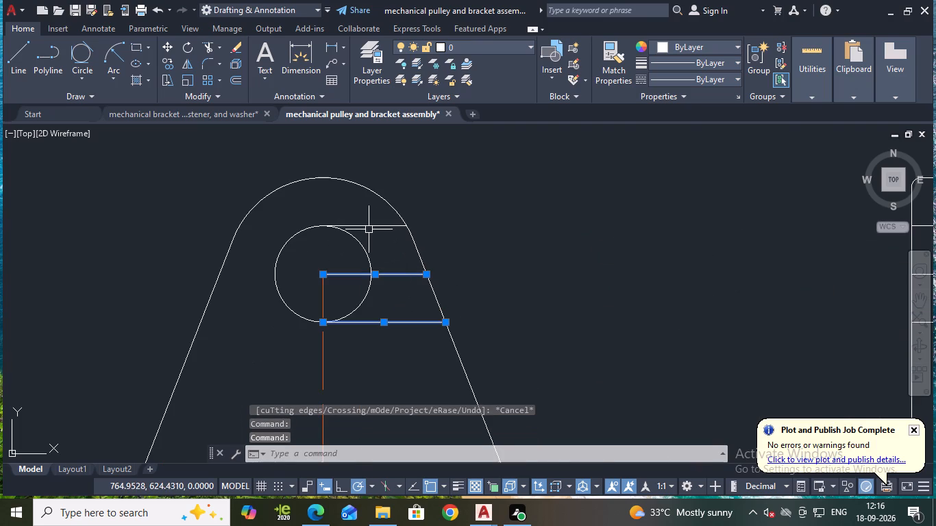
click(369, 227)
key(e)
key(Return)
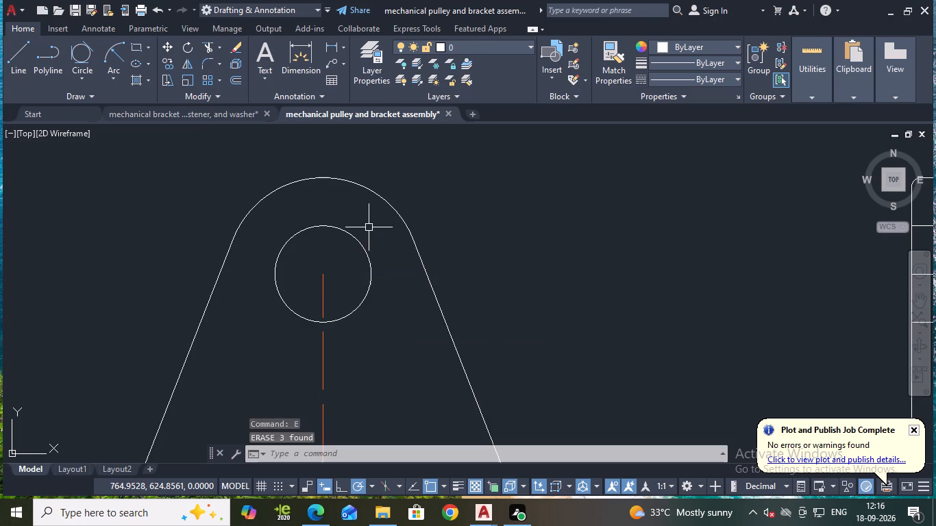
Save the drawing.
scroll(370, 228, down, 2)
key(ctrl+s)
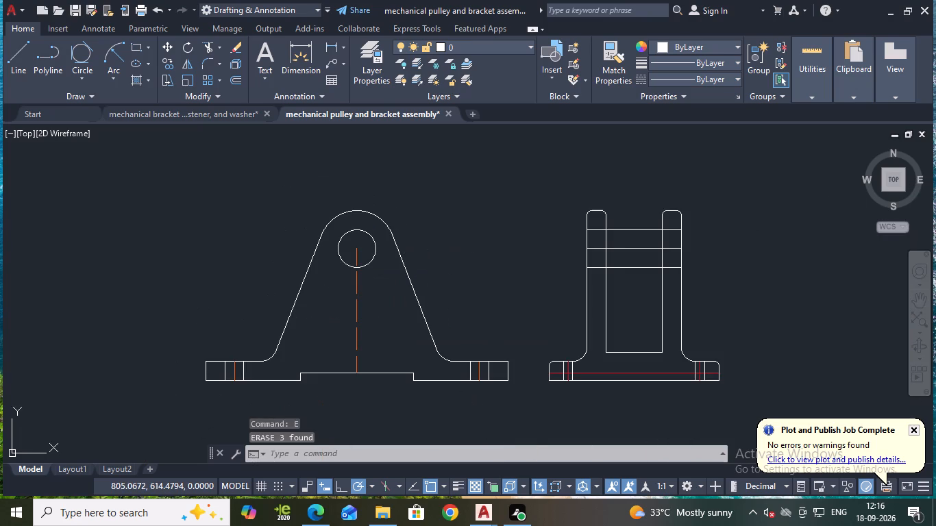
Trim the three projected hole lines across the gap between the side view's uprights.
scroll(616, 262, up, 1)
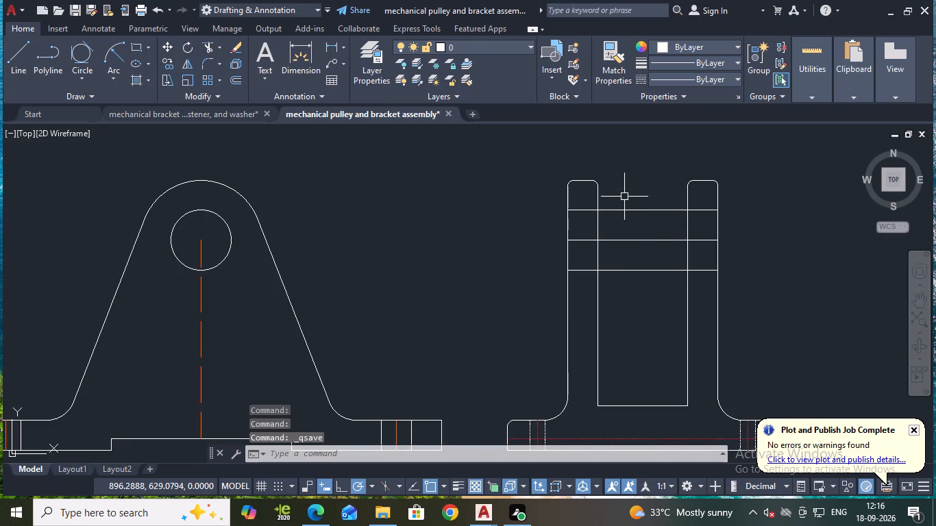
text(tr)
key(Return)
drag(624, 196, 635, 305)
key(Escape)
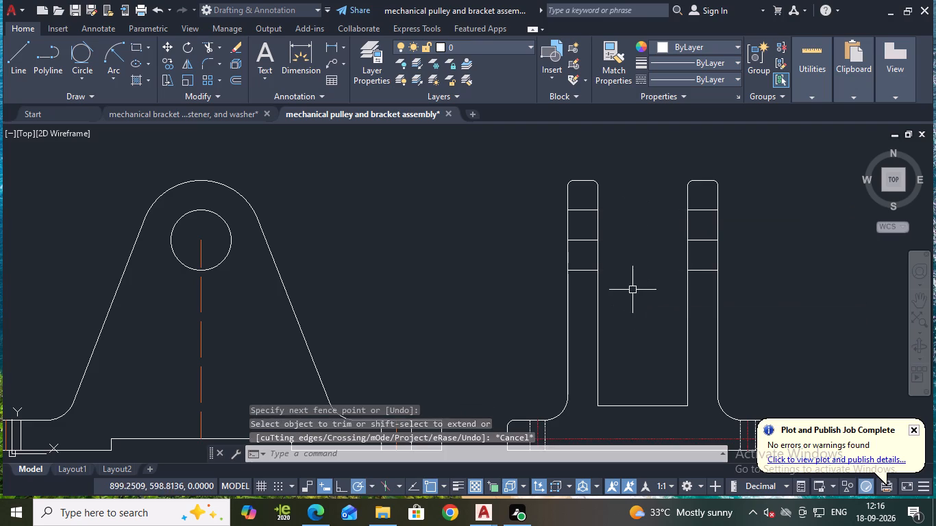
Give the six projected hole lines in the side view's two uprights the HIDDEN linetype and an orange colour.
click(579, 238)
click(581, 208)
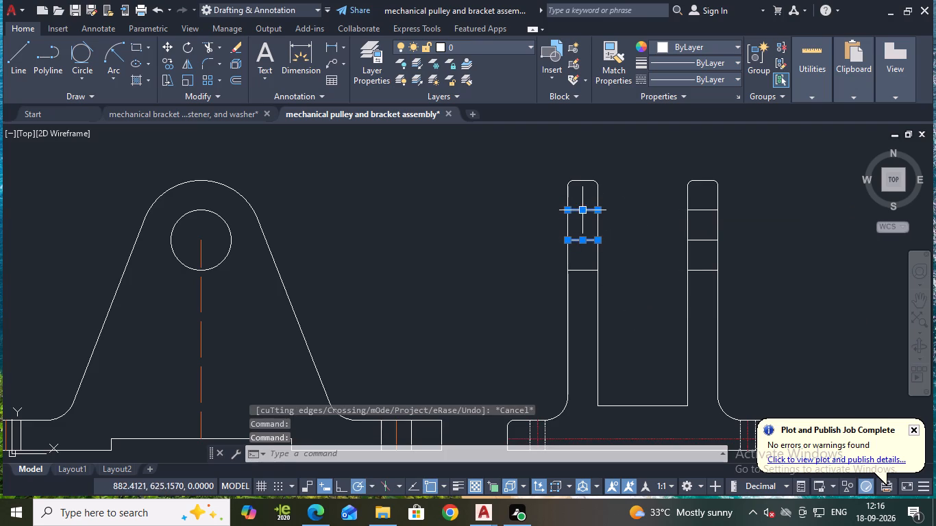
click(587, 268)
click(694, 268)
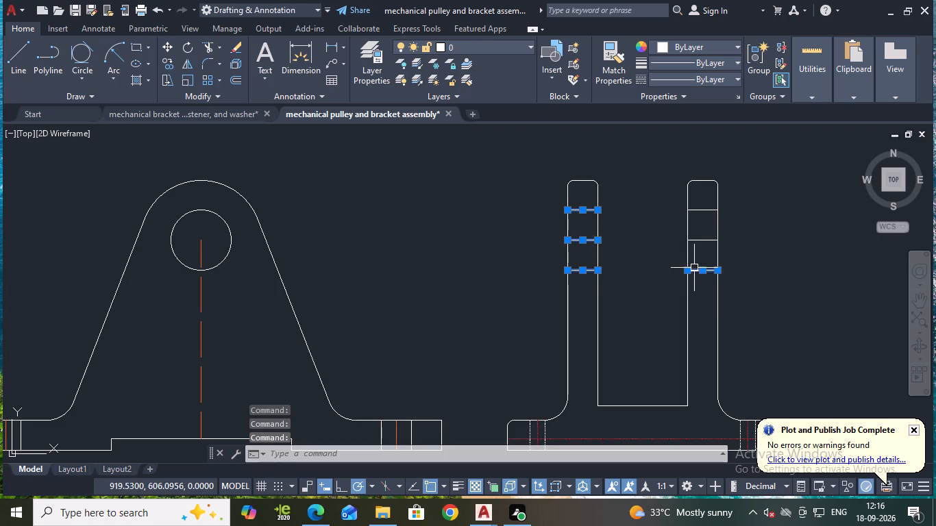
click(698, 242)
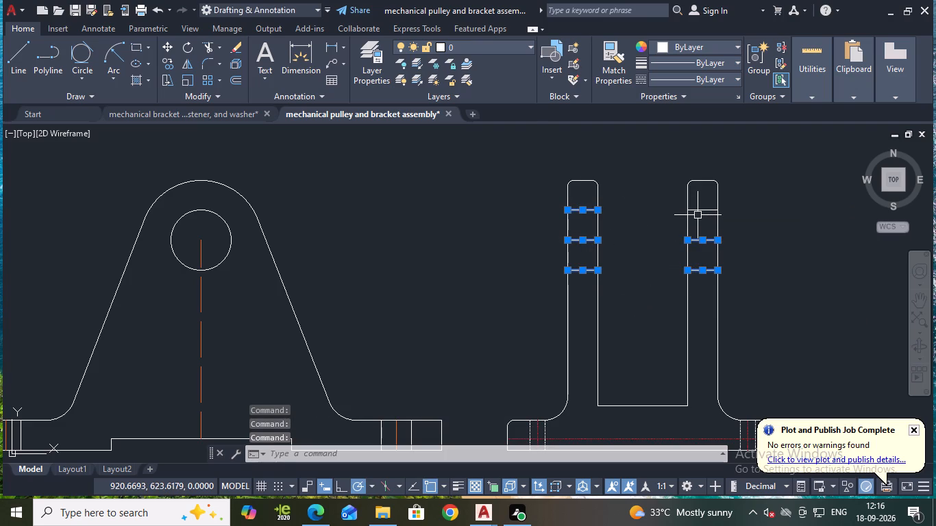
click(697, 208)
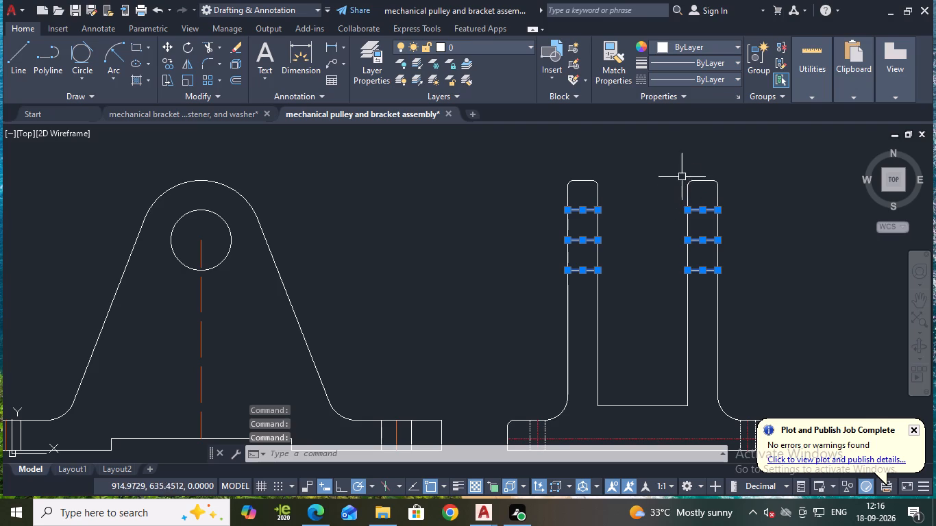
click(706, 78)
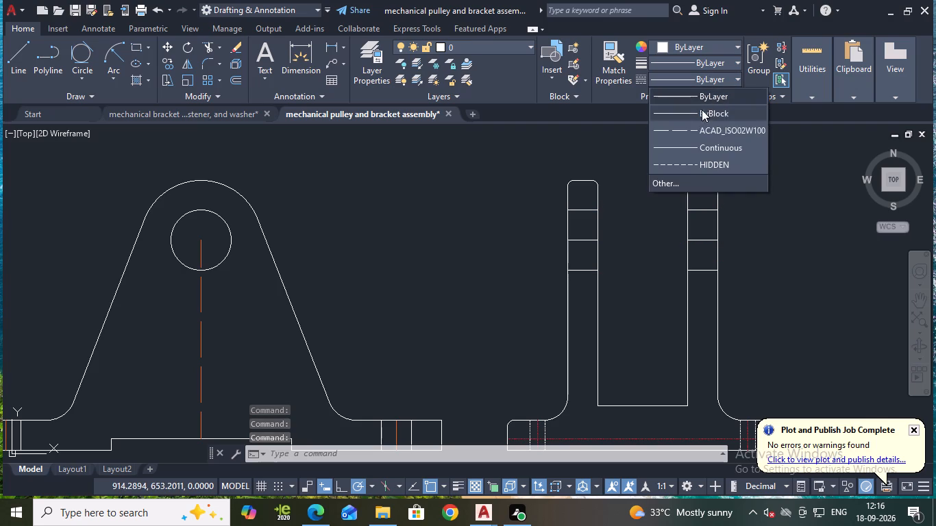
click(711, 168)
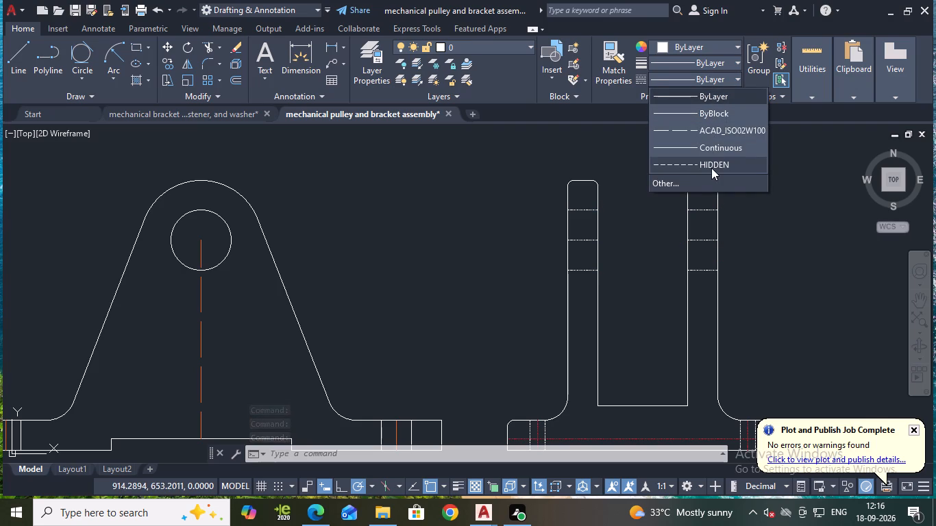
click(709, 56)
click(708, 55)
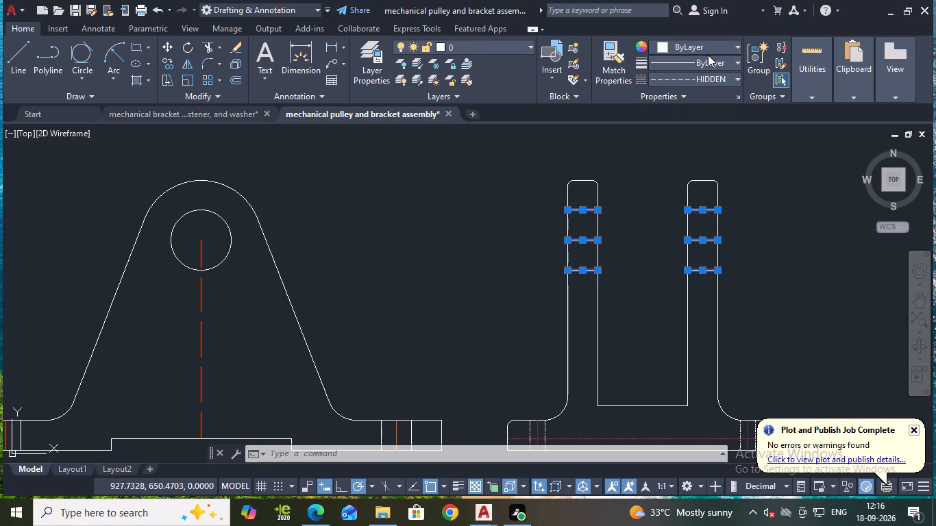
click(698, 46)
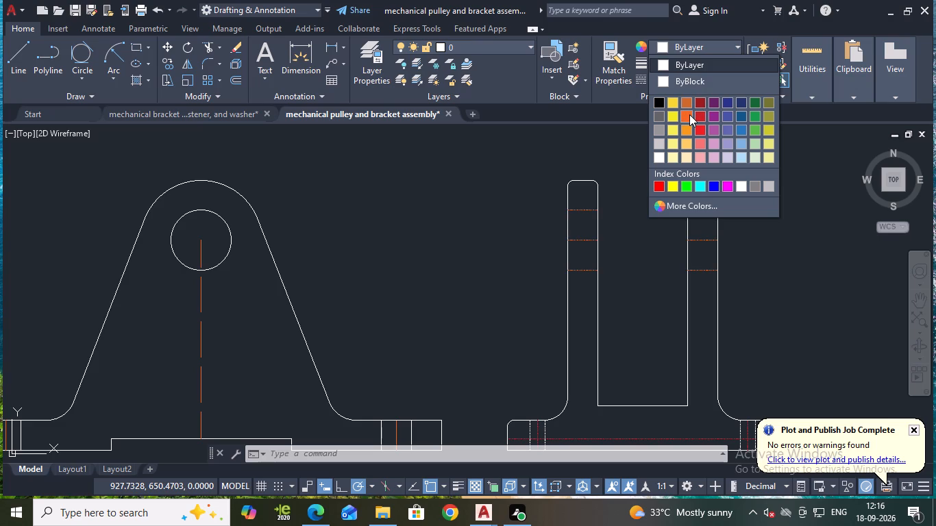
click(689, 114)
key(Escape)
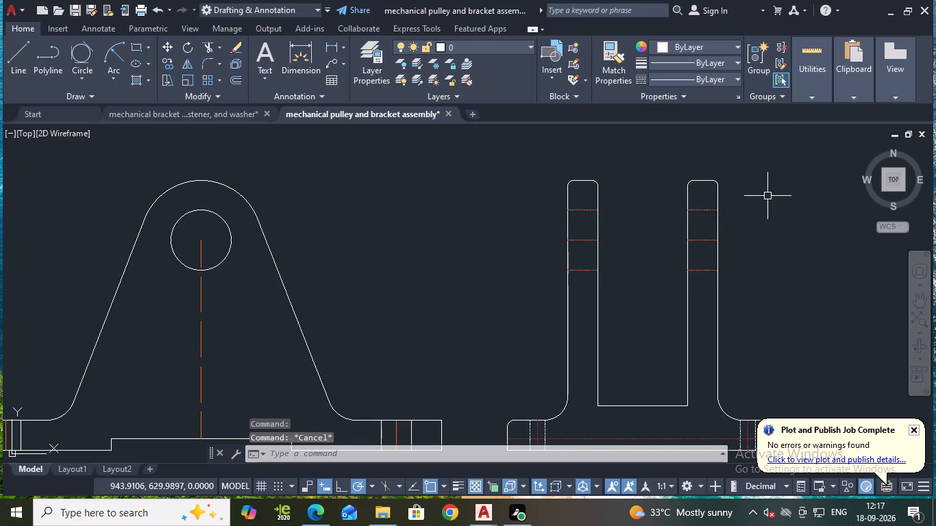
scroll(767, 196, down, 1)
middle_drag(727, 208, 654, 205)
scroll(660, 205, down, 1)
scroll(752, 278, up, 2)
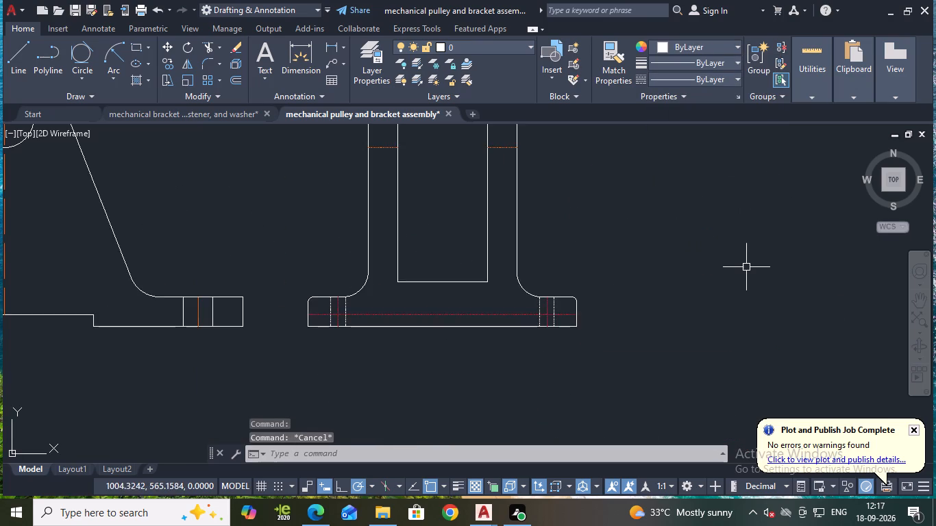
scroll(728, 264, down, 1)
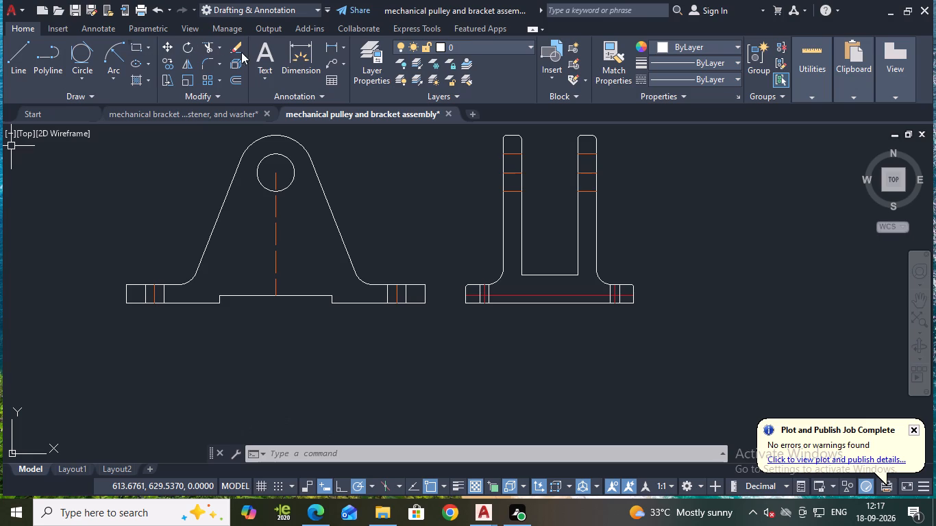
Add a linear dimension for the left upright's width, placed above the side view.
click(332, 47)
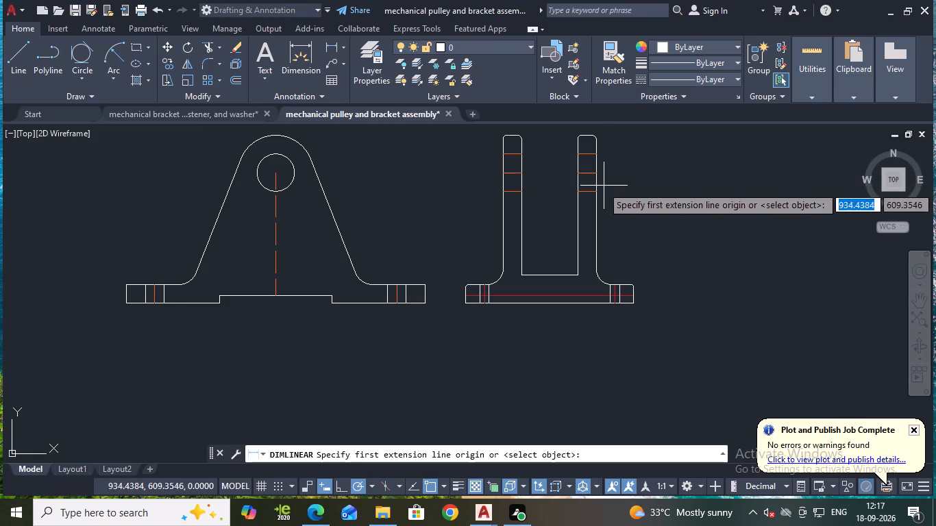
middle_drag(565, 182, 561, 237)
scroll(545, 204, up, 1)
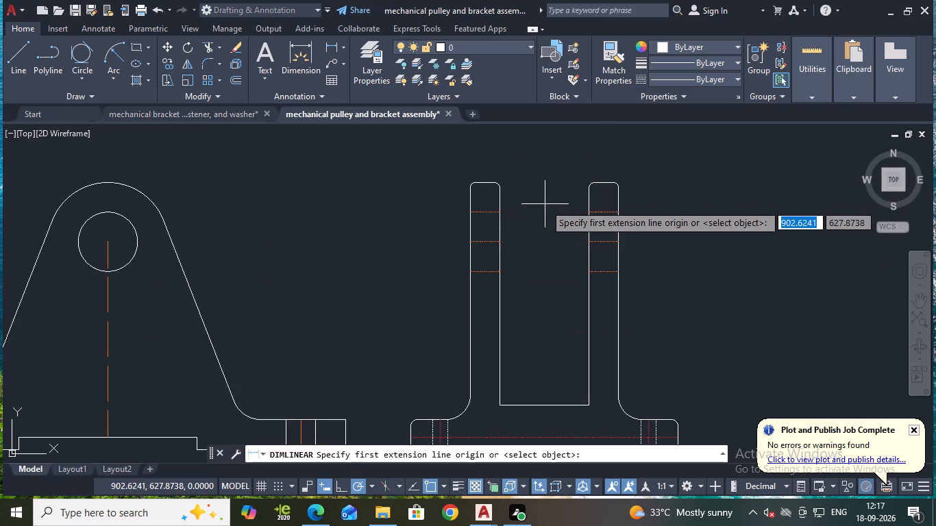
scroll(545, 204, up, 1)
scroll(545, 204, down, 3)
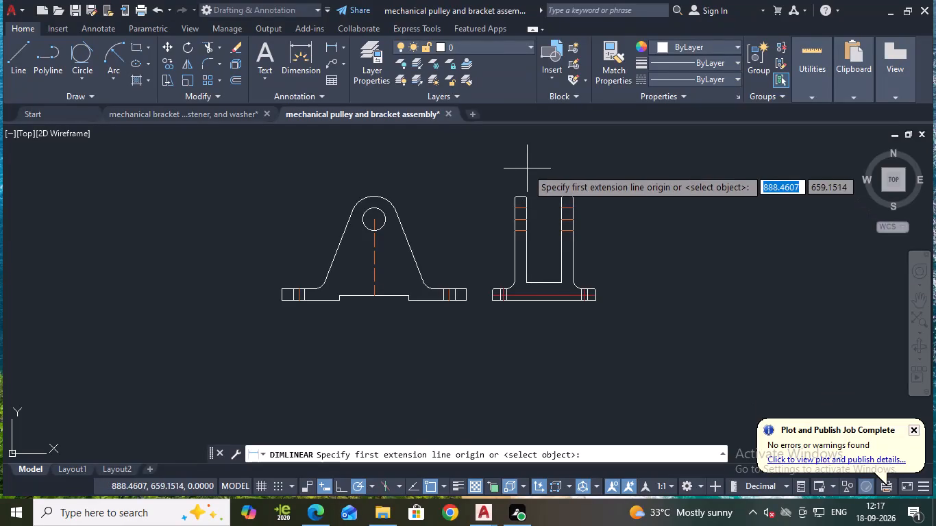
scroll(534, 192, up, 3)
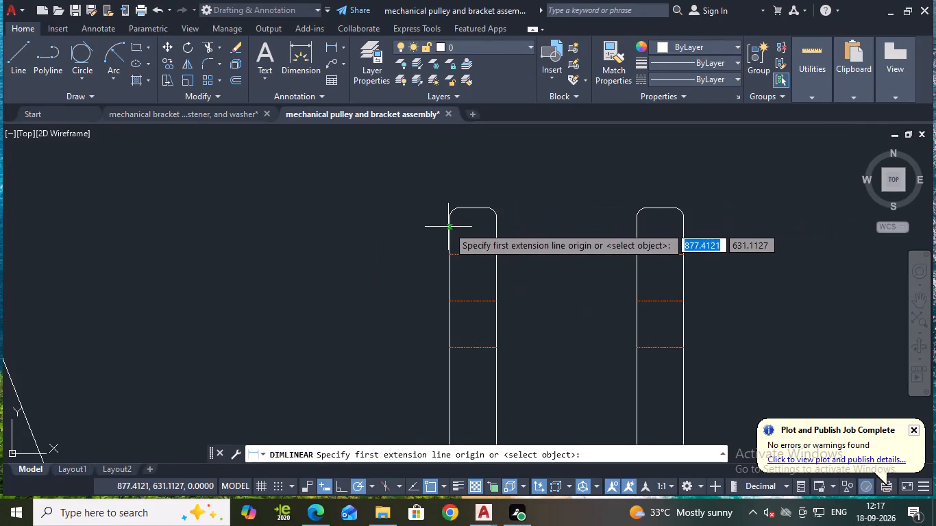
click(449, 227)
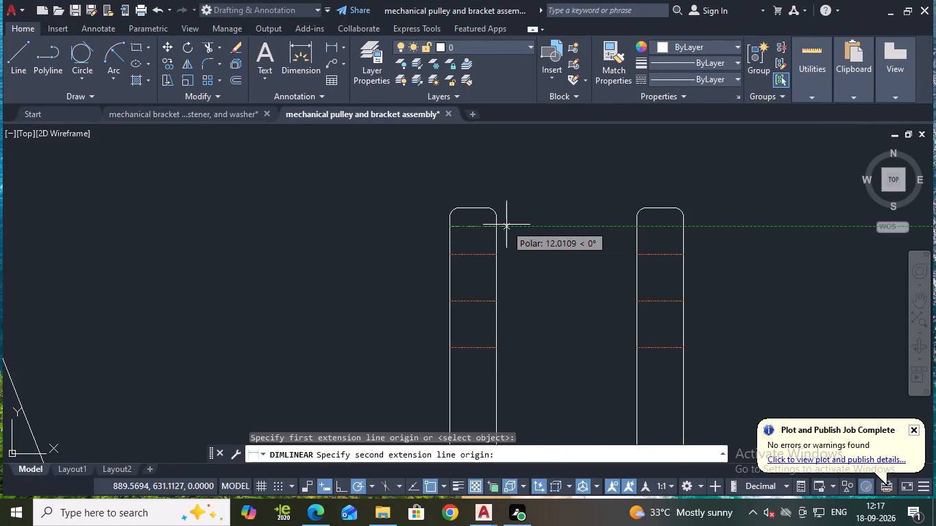
click(498, 225)
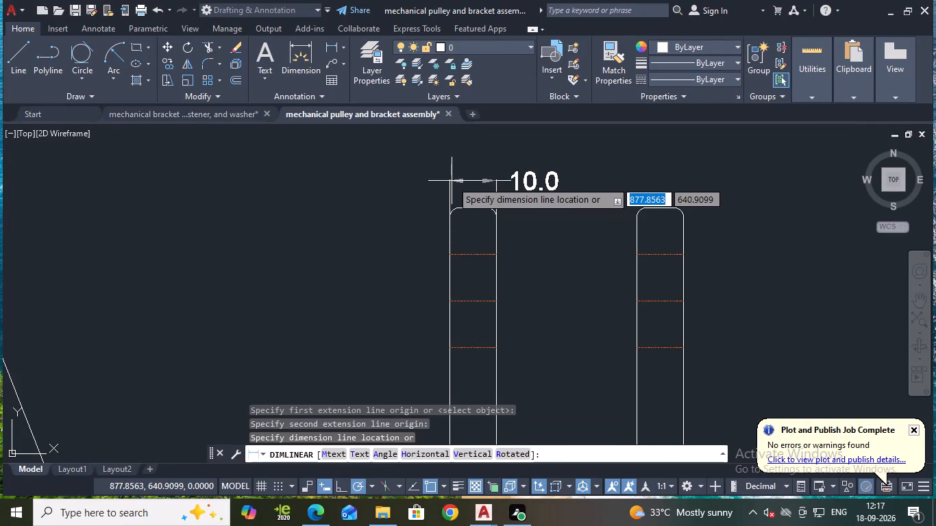
click(458, 143)
Add a linear dimension for the gap between the two uprights, placed above the side view.
key(space)
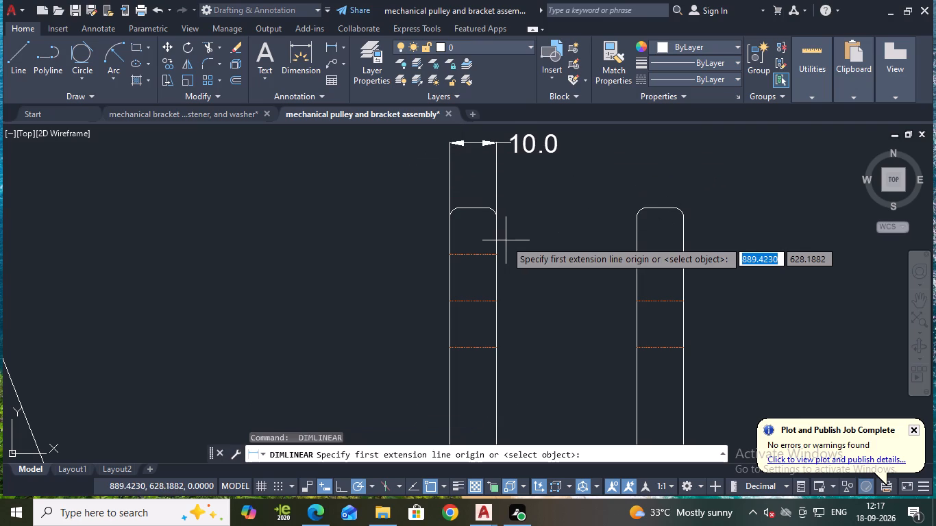
click(497, 244)
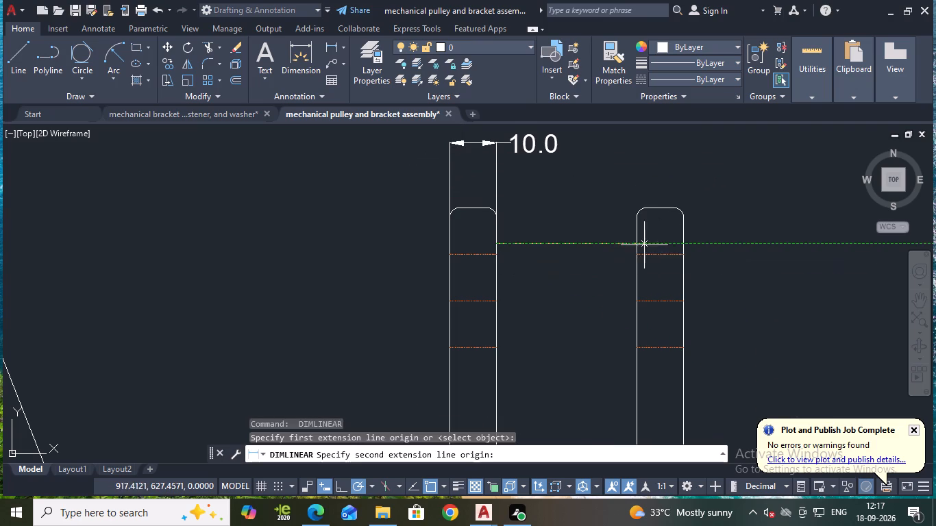
click(639, 246)
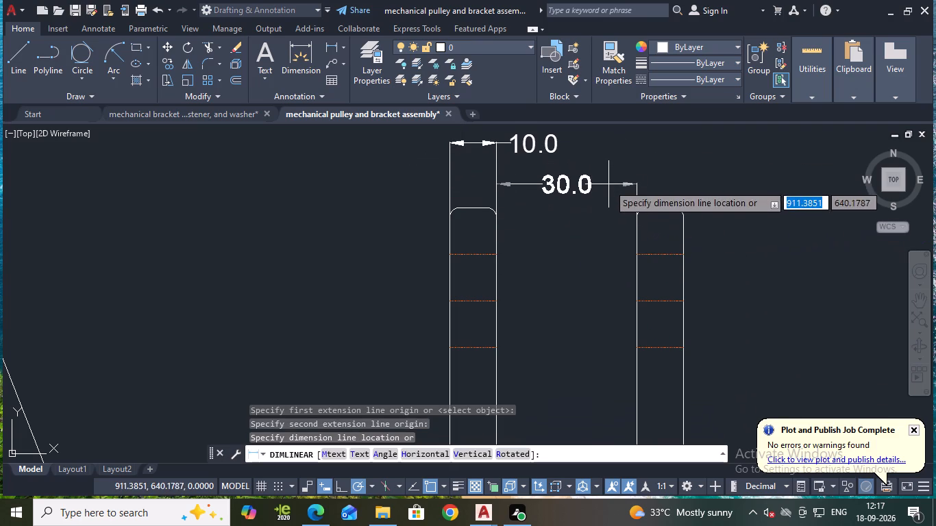
click(608, 184)
Add a horizontal dimension from the right upright's outer edge to the base's right end in the side view.
key(space)
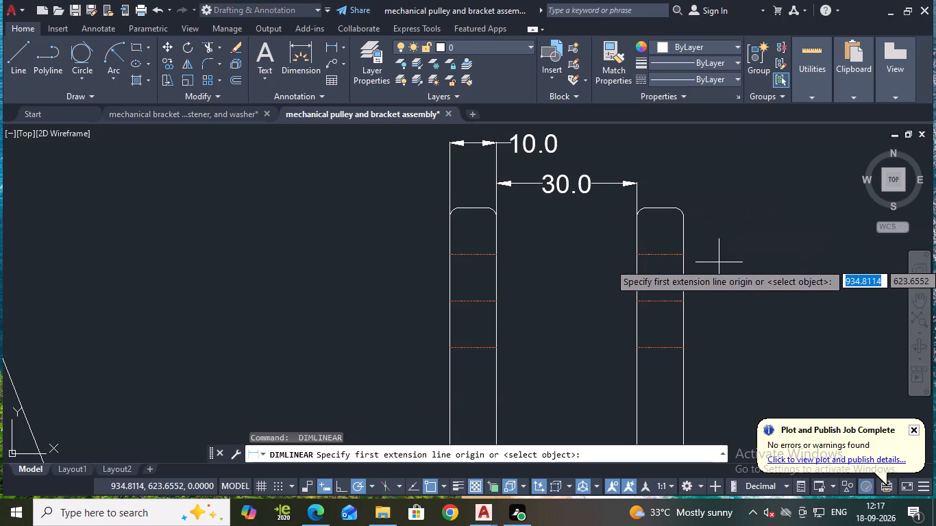
middle_drag(720, 264, 695, 225)
scroll(693, 223, down, 1)
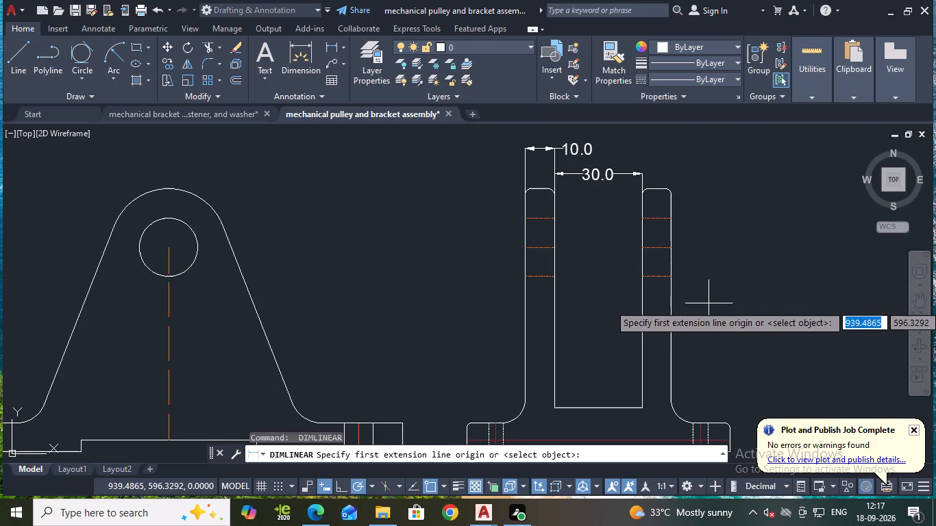
middle_drag(726, 314, 669, 236)
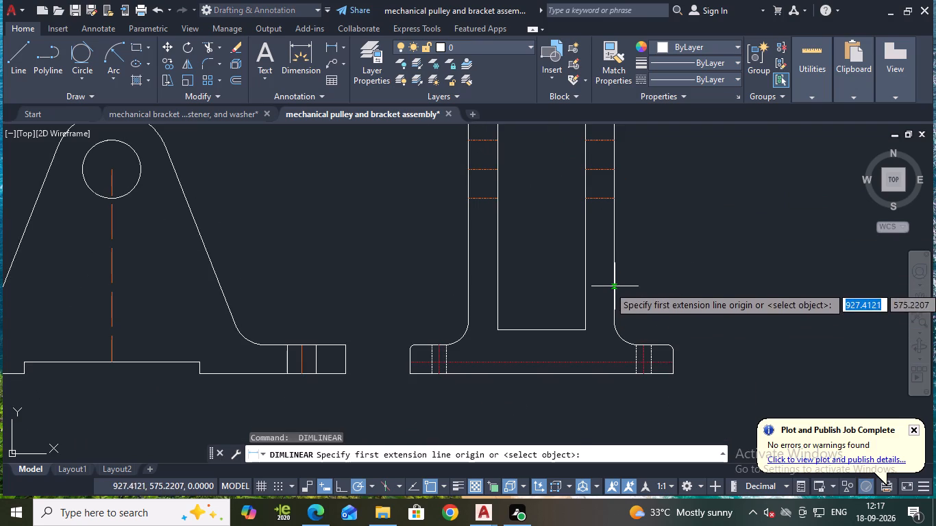
click(615, 286)
click(675, 366)
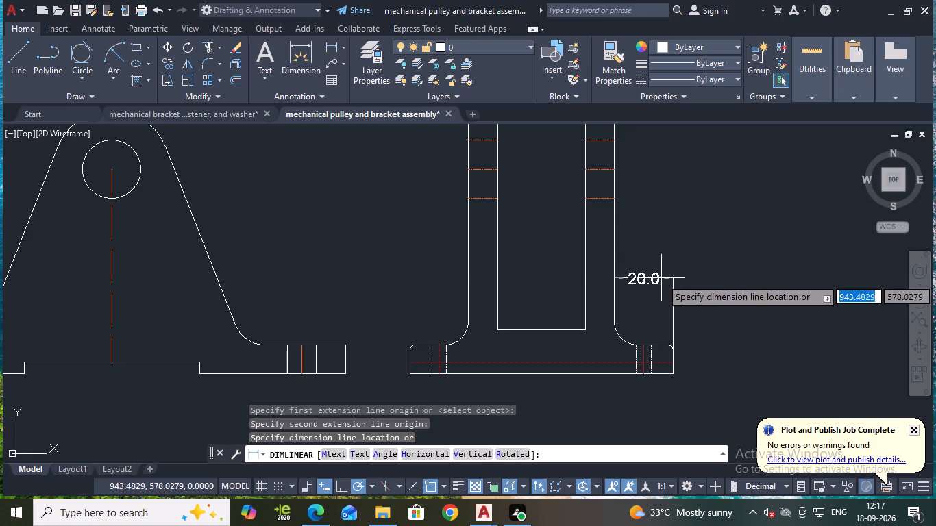
click(661, 278)
Add a vertical dimension from the red recess line to the bottom edge of the side view's base.
middle_drag(711, 325, 709, 297)
key(space)
scroll(662, 331, up, 1)
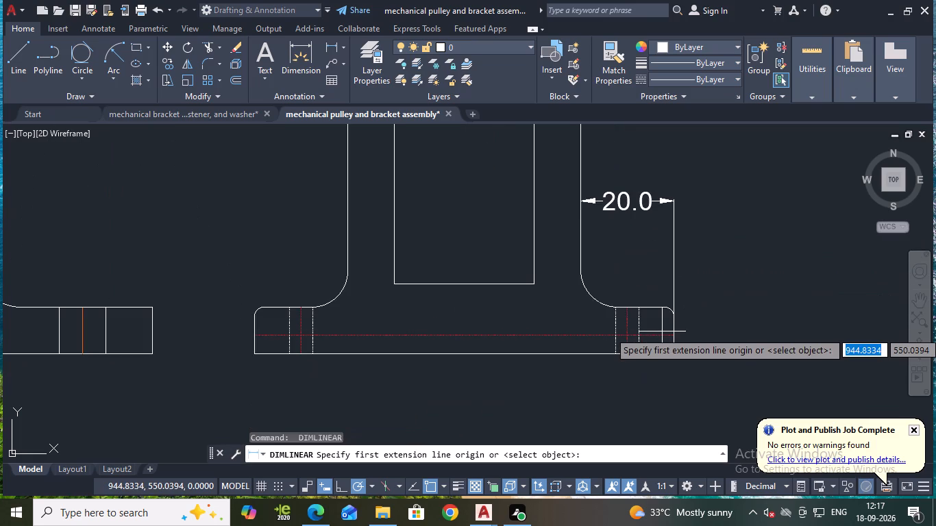
click(576, 337)
click(576, 353)
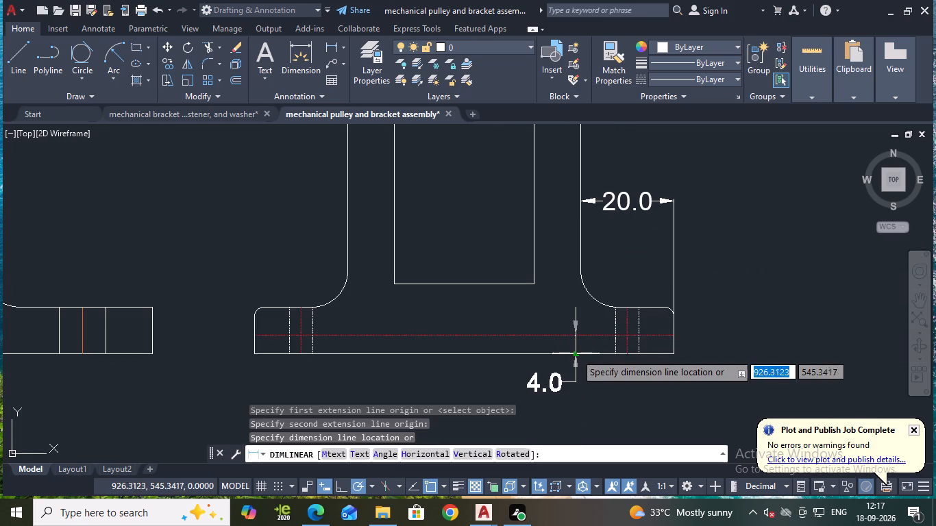
click(575, 353)
Add a horizontal dimension from the right bolt hole's centreline to the base's right end, above the side view's base.
key(space)
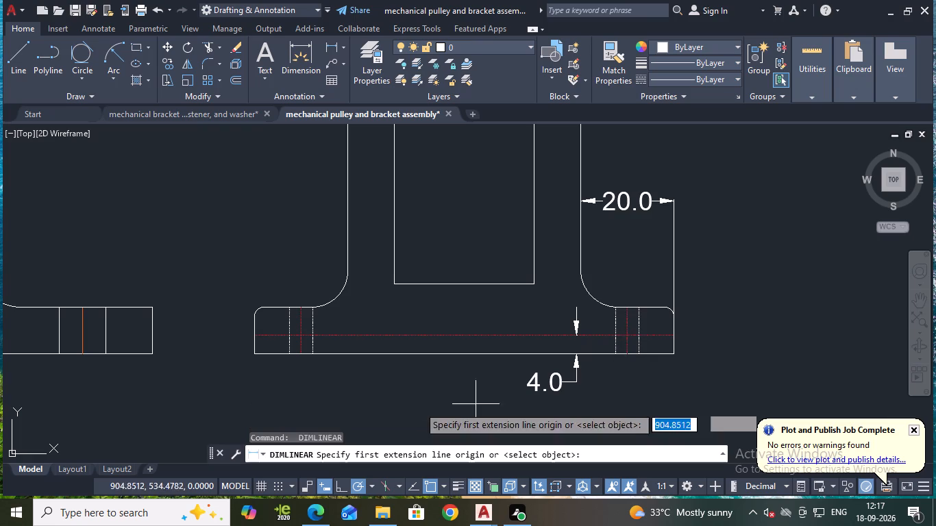
click(628, 308)
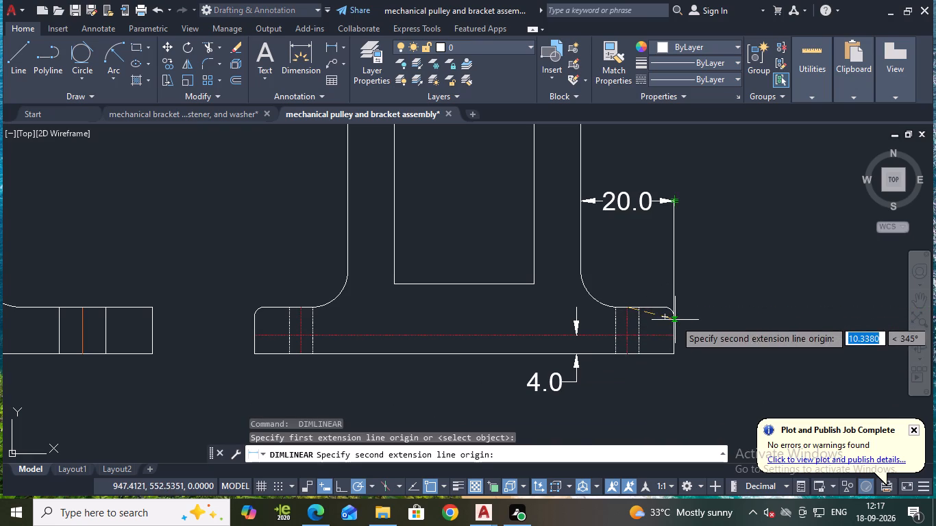
click(675, 321)
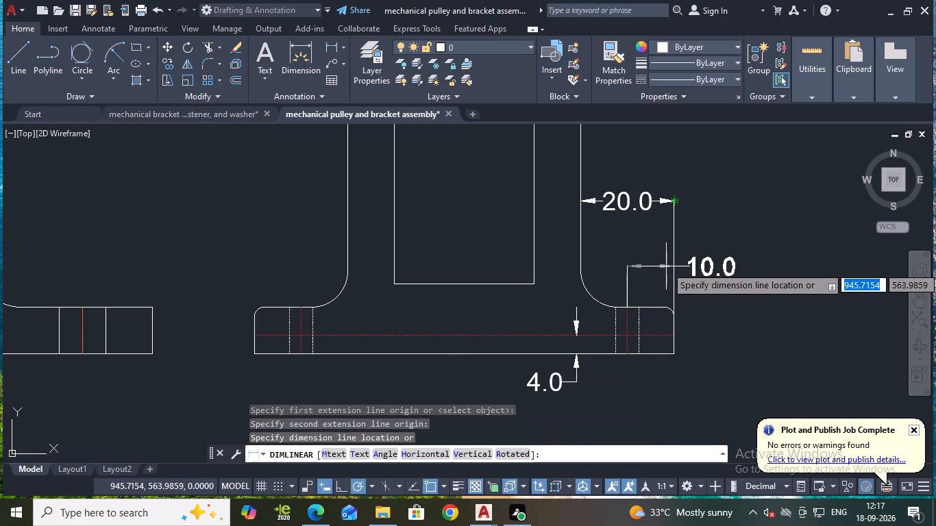
click(666, 266)
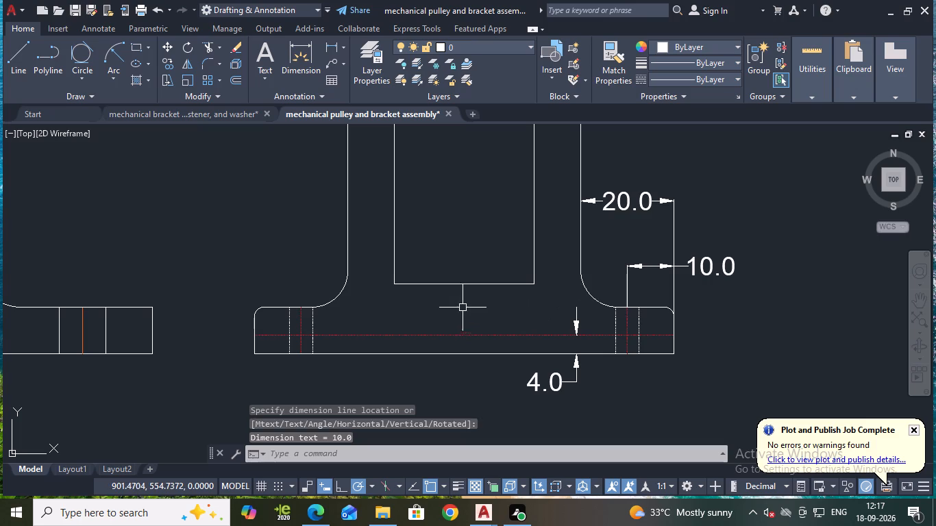
Add a vertical dimension from the bottom of the gap between the uprights to the base's bottom edge.
key(space)
click(471, 286)
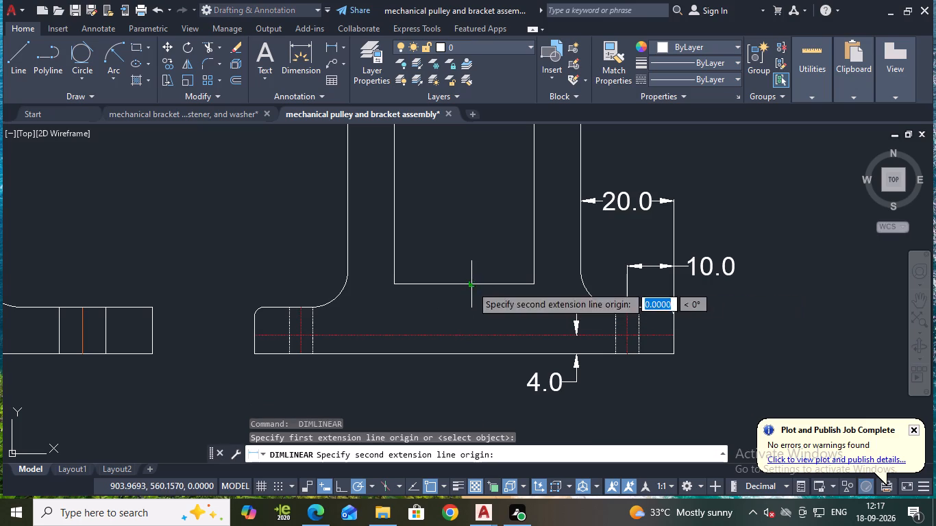
click(469, 352)
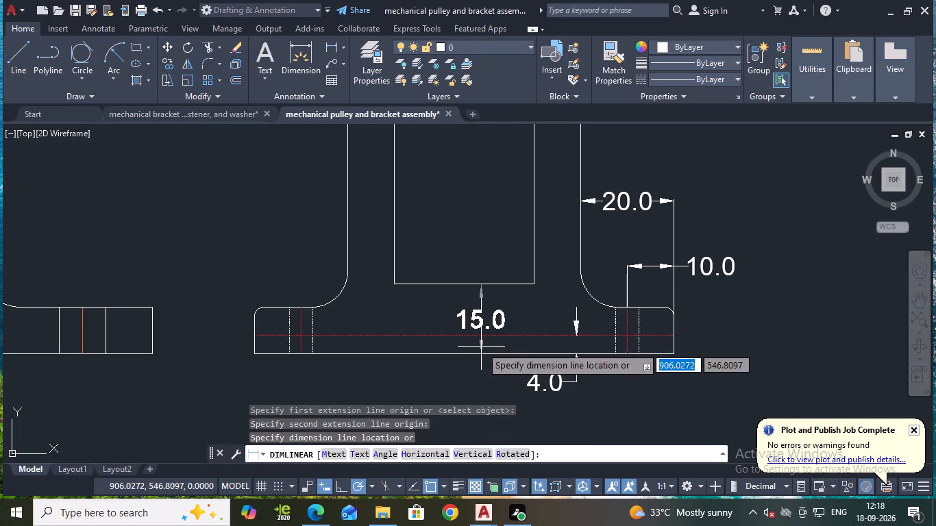
click(481, 347)
Dimension the overall width of the side view's base, placing the dimension below it.
middle_drag(389, 364, 416, 358)
key(space)
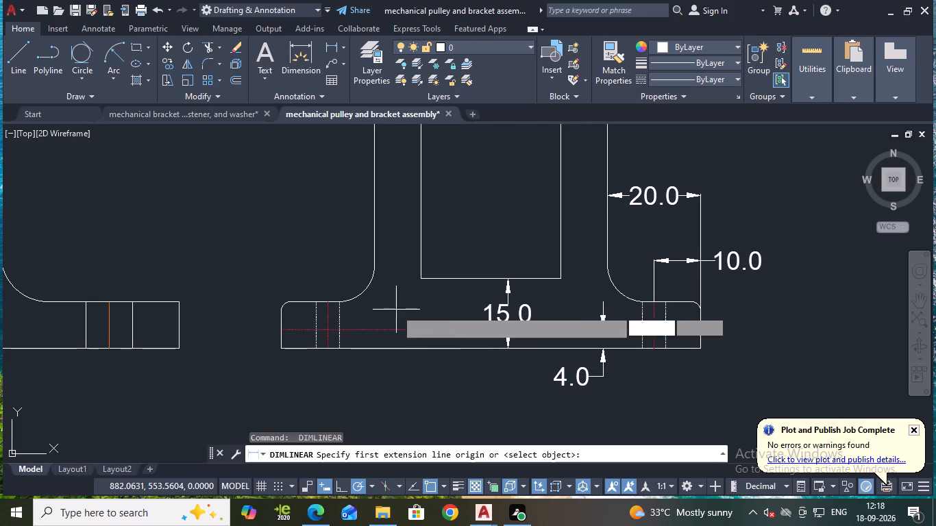
click(280, 347)
click(701, 347)
middle_drag(699, 373, 688, 334)
click(676, 358)
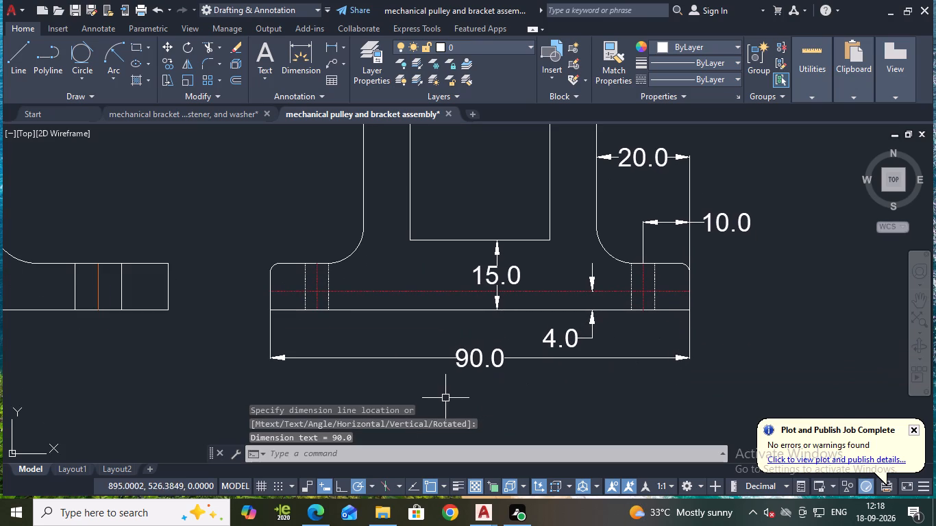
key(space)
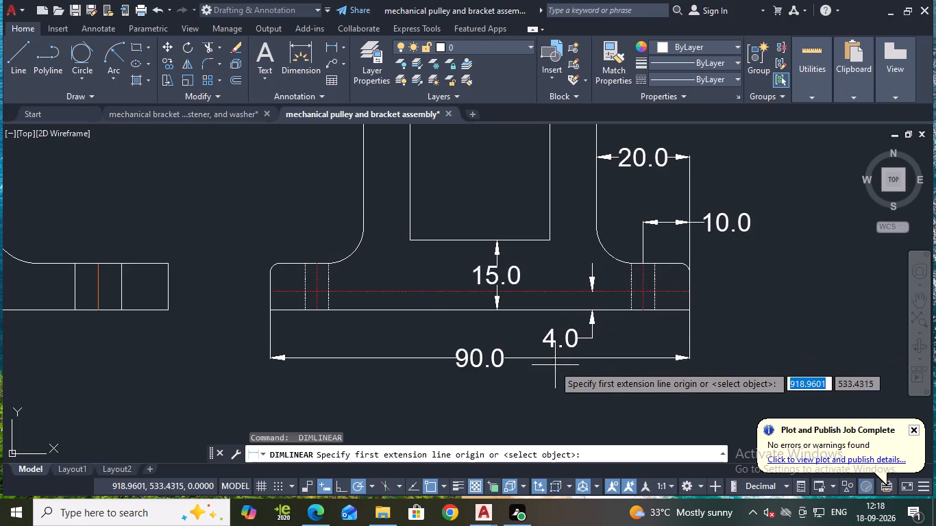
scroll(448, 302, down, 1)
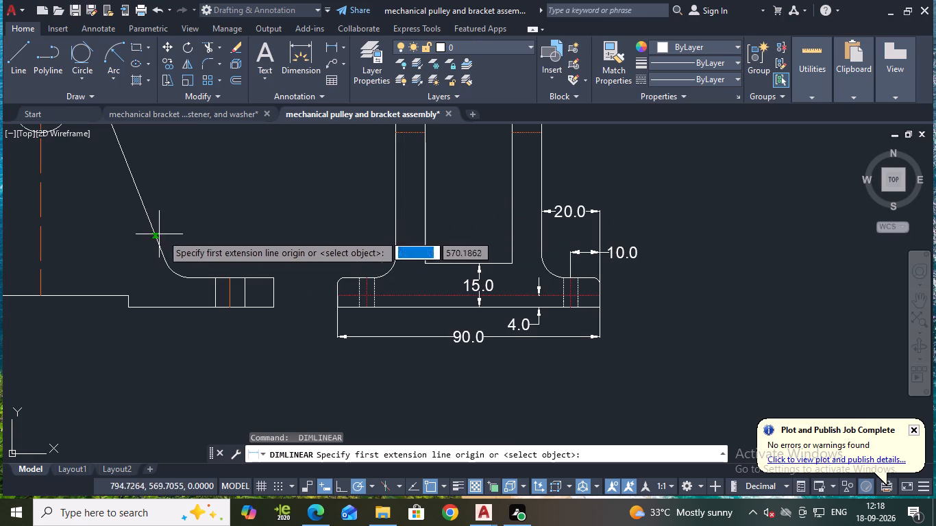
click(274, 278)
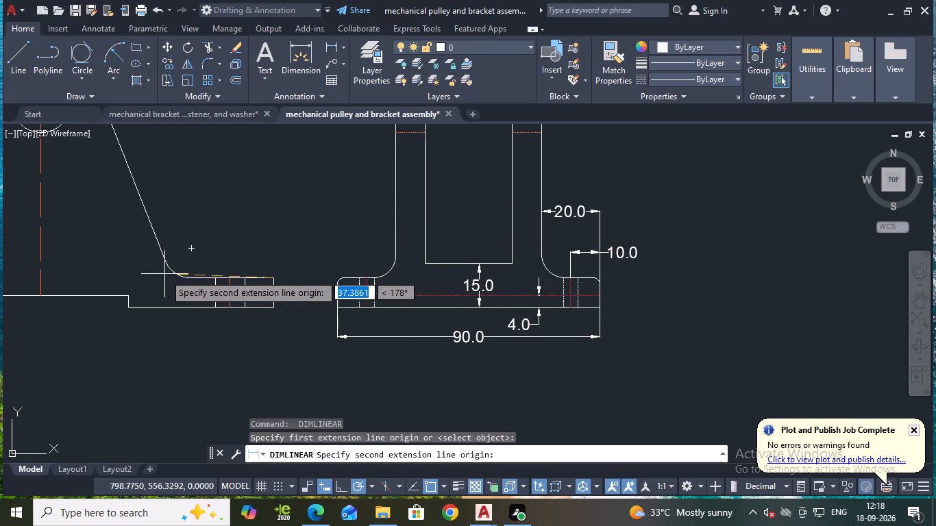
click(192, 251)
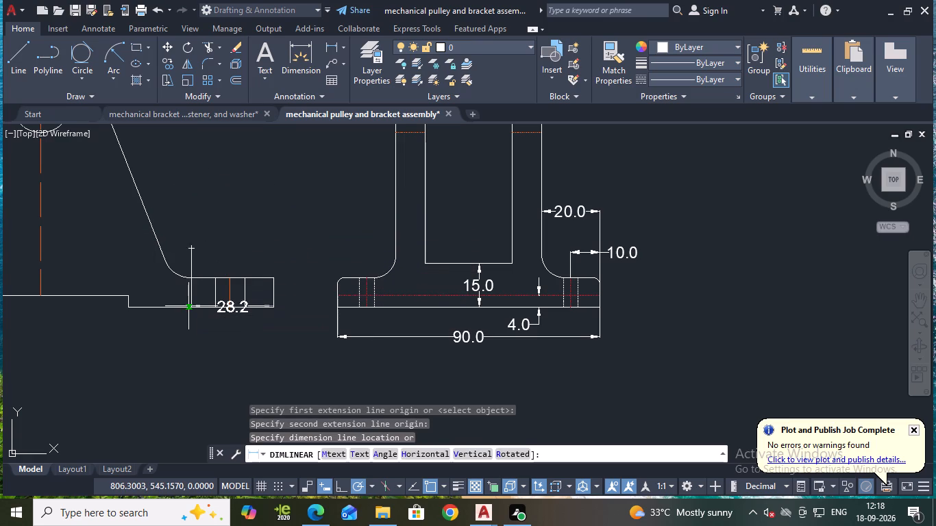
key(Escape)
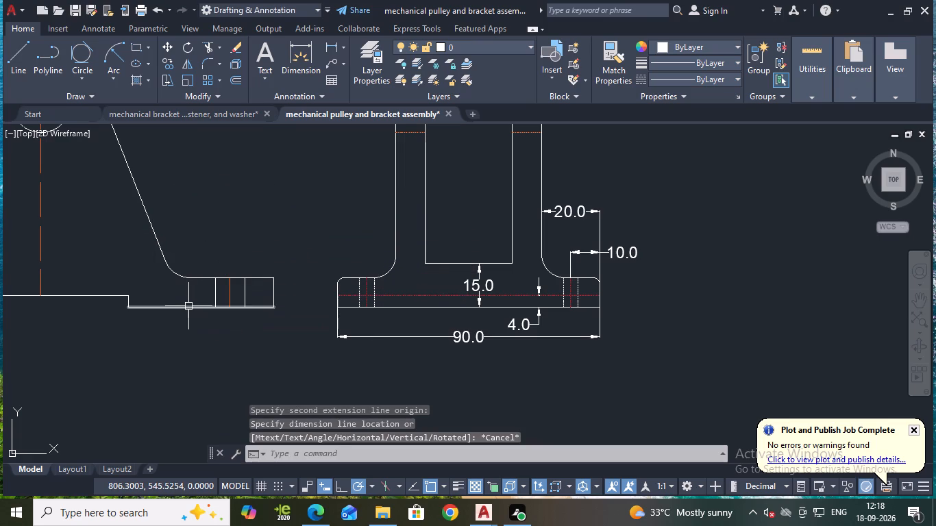
Dimension the overall length of the front view's base, placing the dimension below it.
scroll(189, 300, down, 2)
middle_drag(180, 331, 210, 334)
key(space)
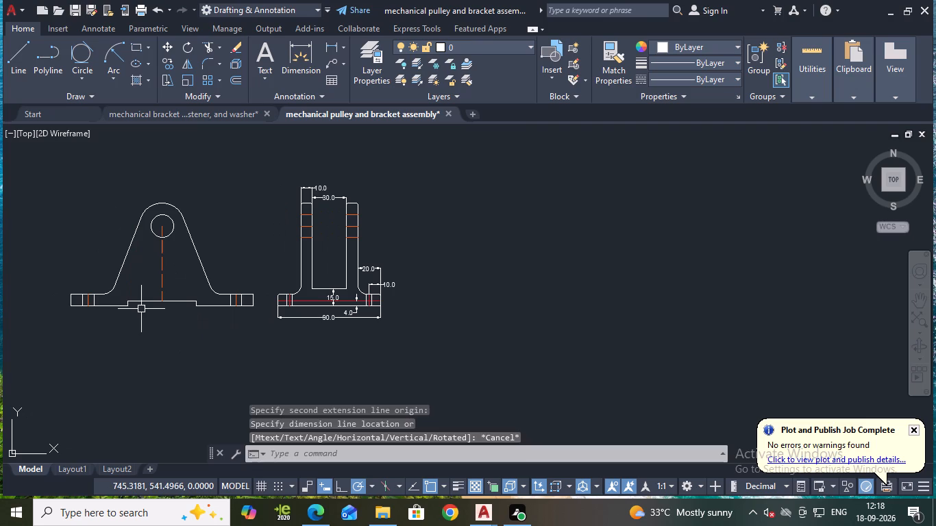
click(71, 305)
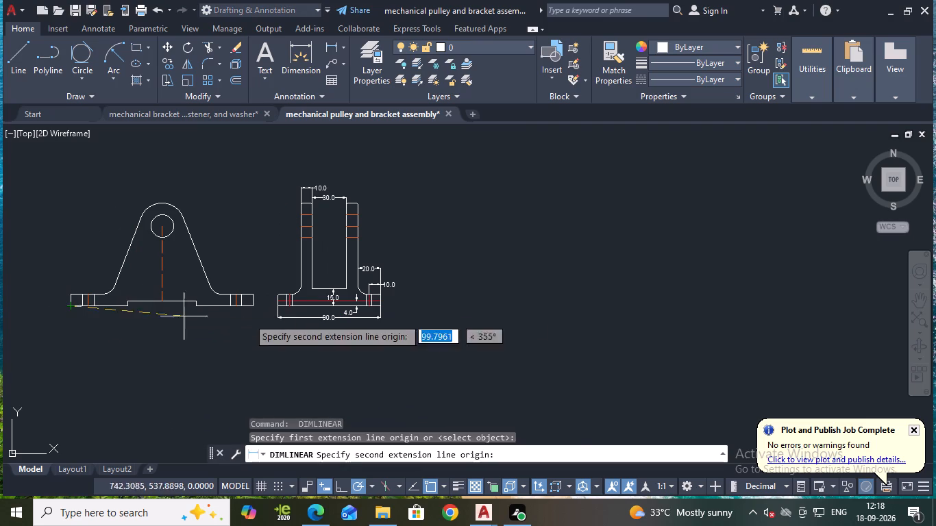
click(251, 304)
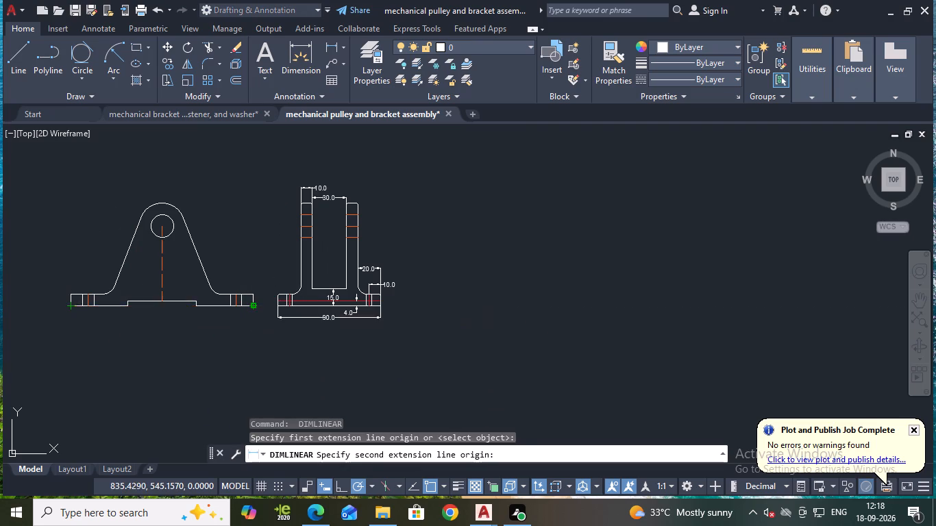
scroll(222, 338, up, 2)
middle_drag(225, 332, 360, 295)
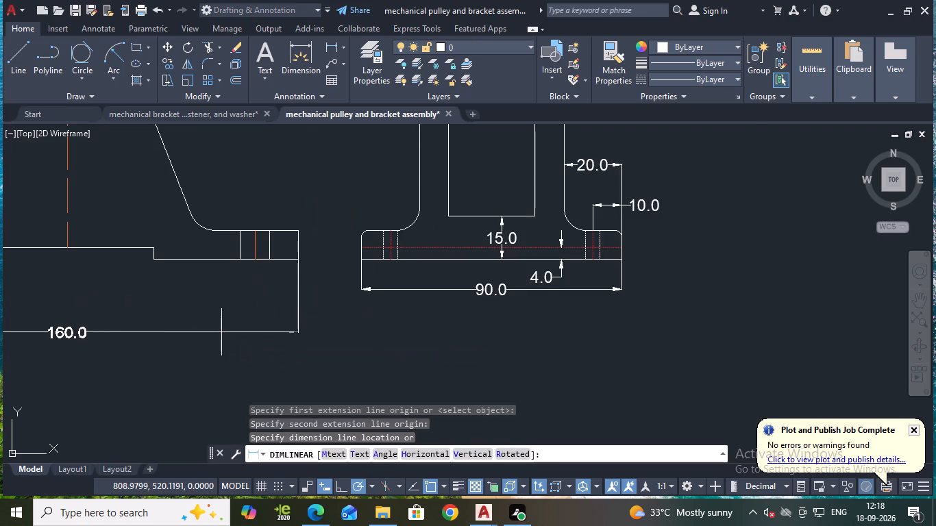
click(374, 279)
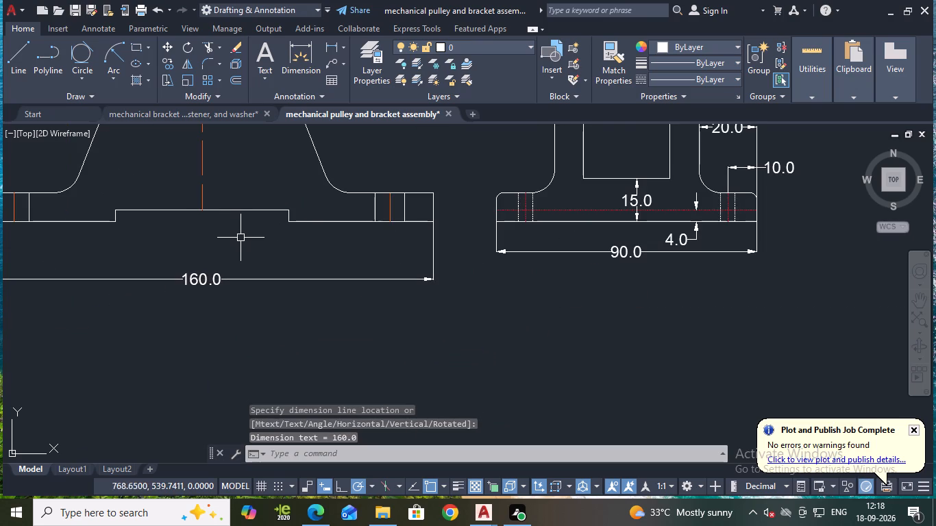
Dimension the width of the front view's base recess, placing the dimension between the recess and the overall length dimension.
key(space)
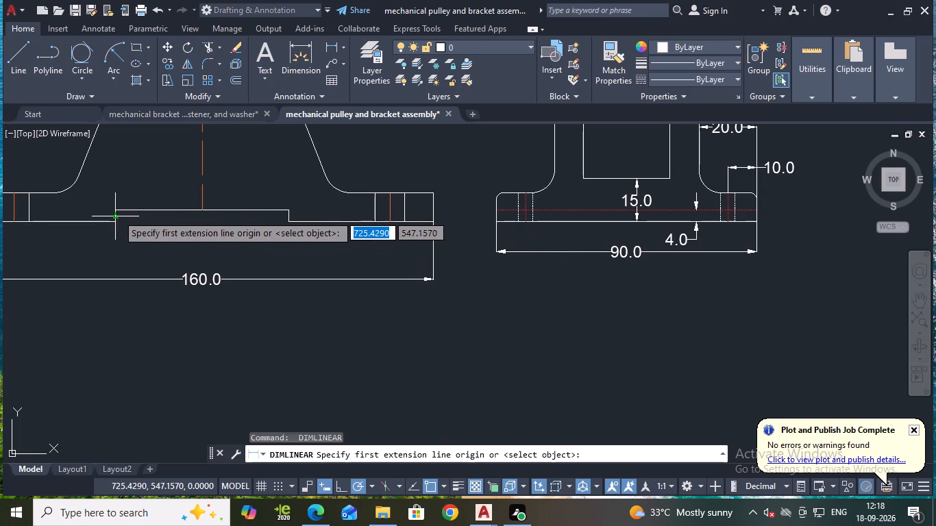
click(117, 214)
click(289, 213)
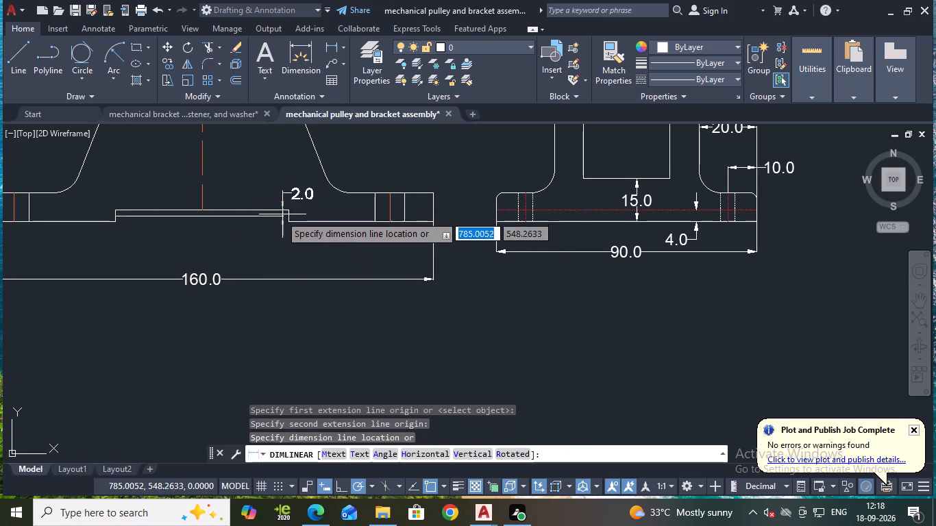
click(248, 248)
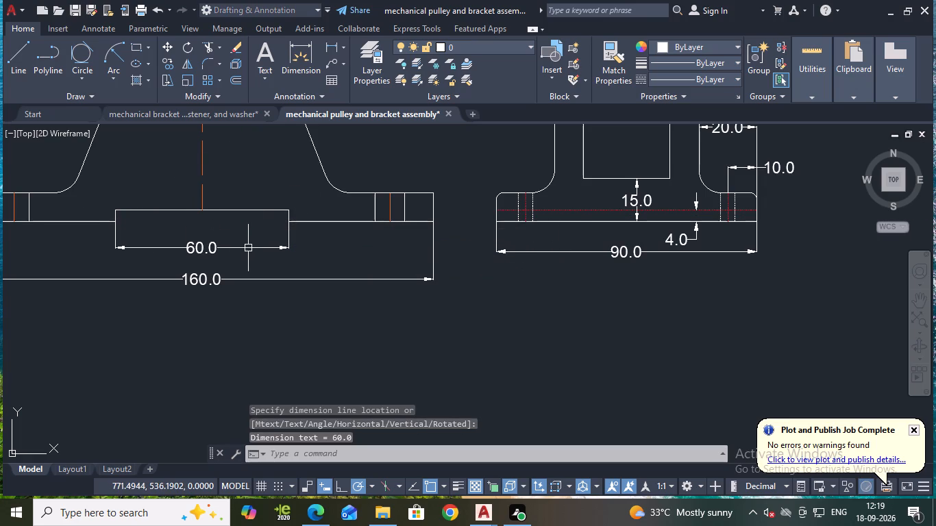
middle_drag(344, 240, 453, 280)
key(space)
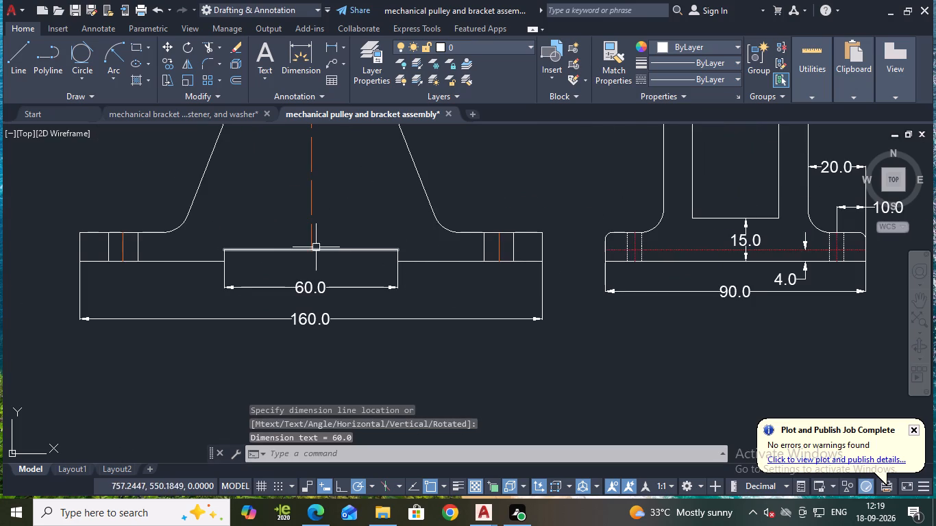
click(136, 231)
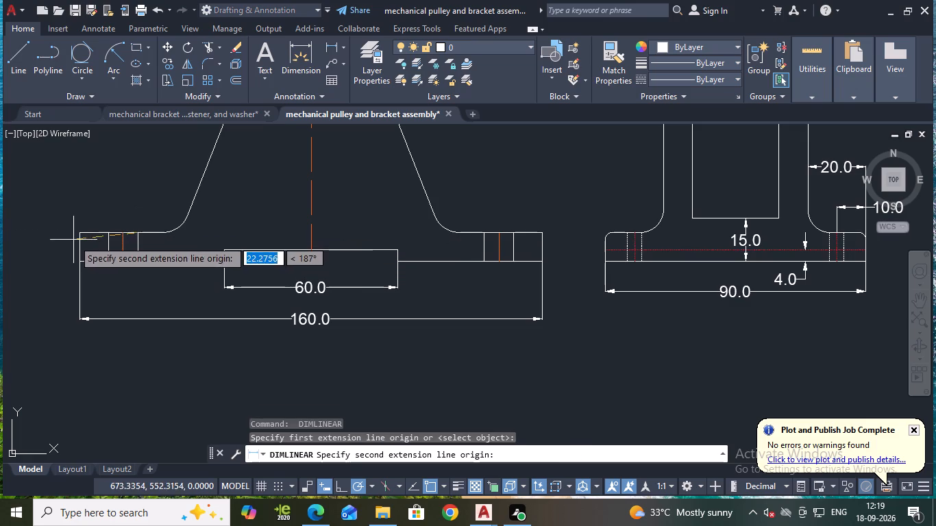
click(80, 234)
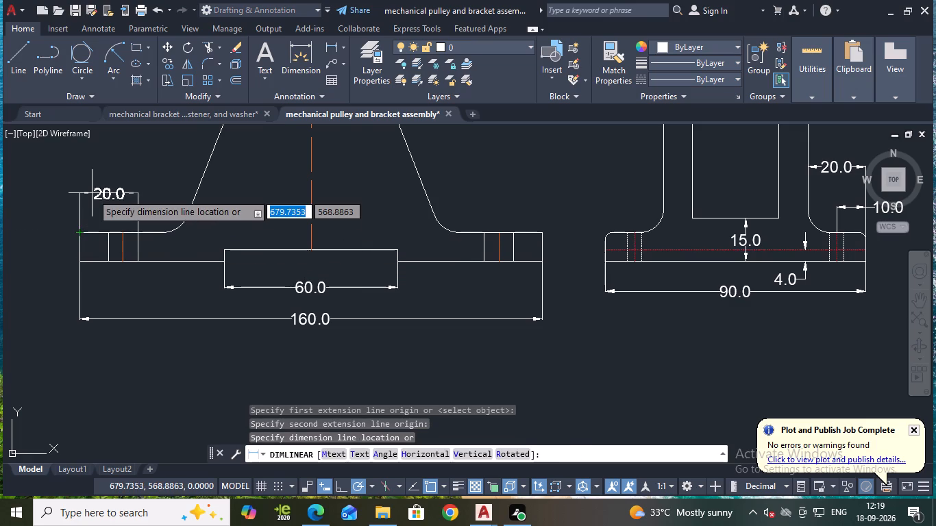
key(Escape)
Add a horizontal dimension from the left bolt hole's centreline to the base's left end, above the front view's base.
key(space)
click(124, 233)
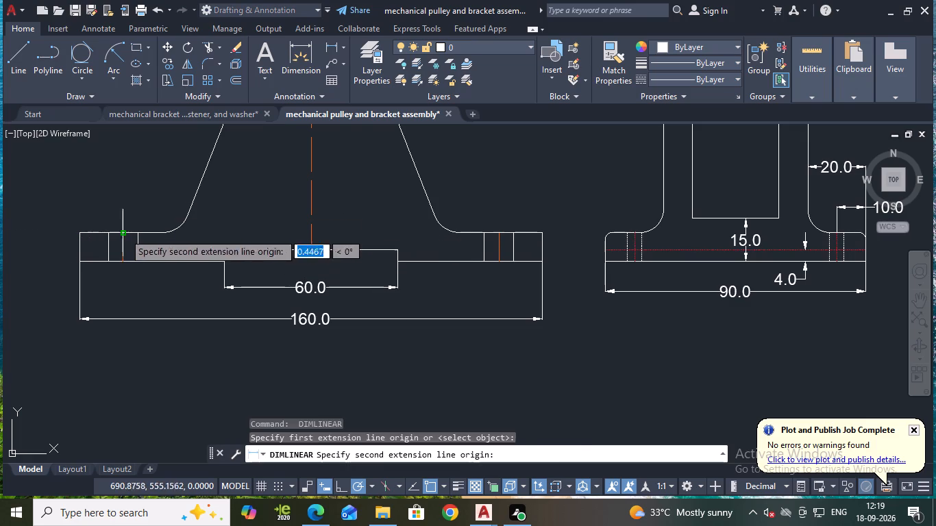
click(79, 233)
click(79, 203)
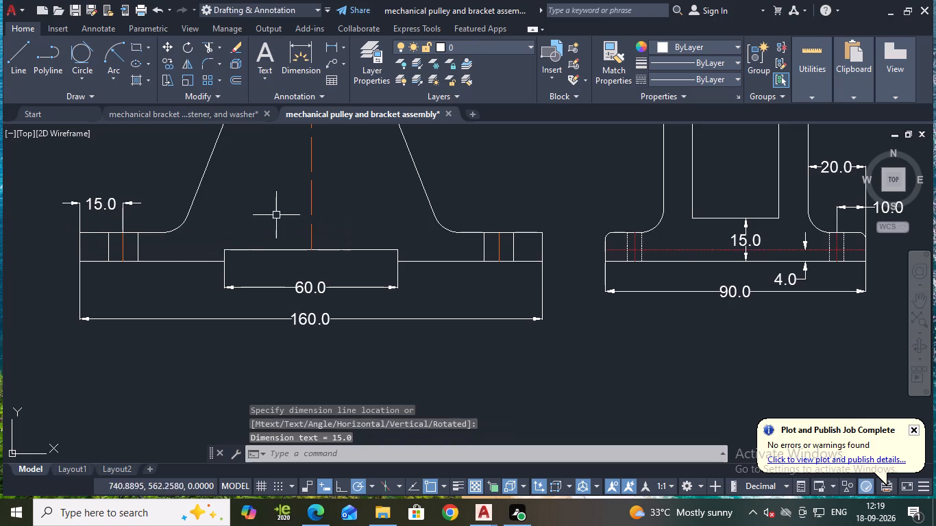
Add a vertical dimension for the base's thickness beside the front view's left end.
key(space)
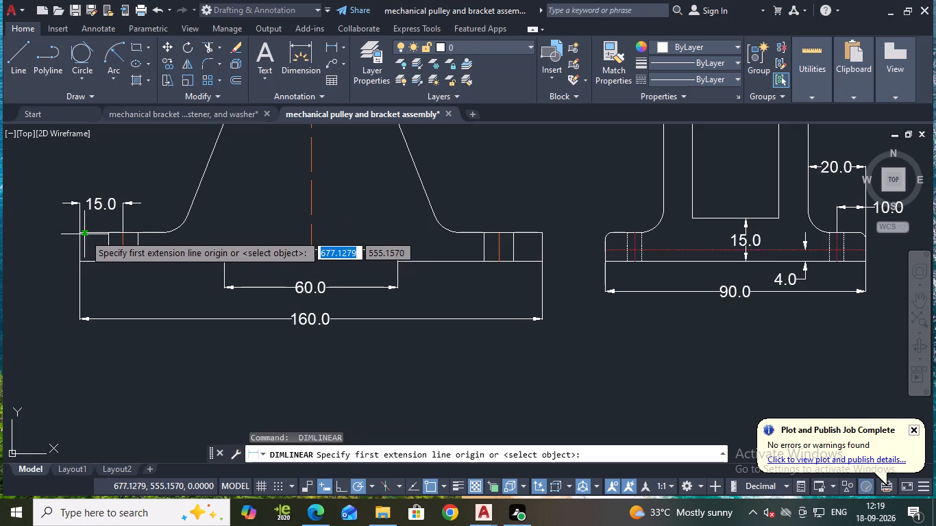
click(80, 234)
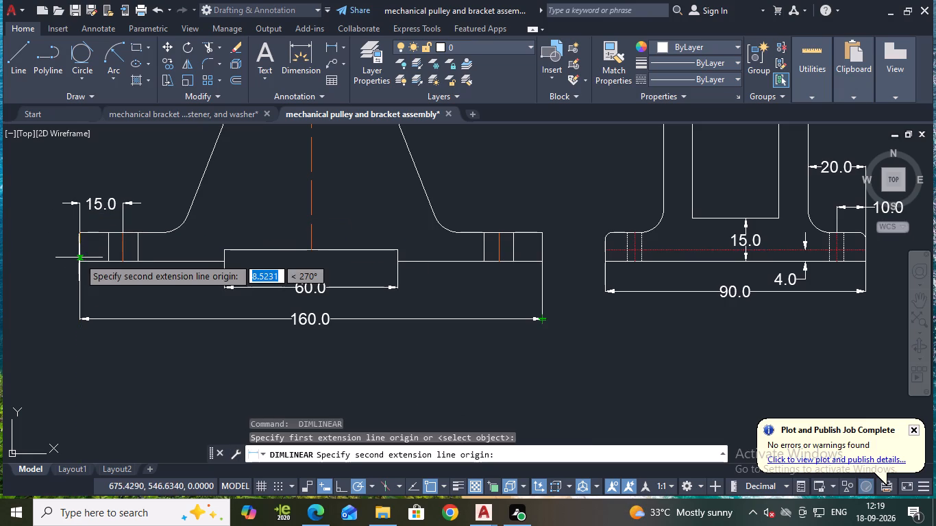
click(76, 262)
click(56, 260)
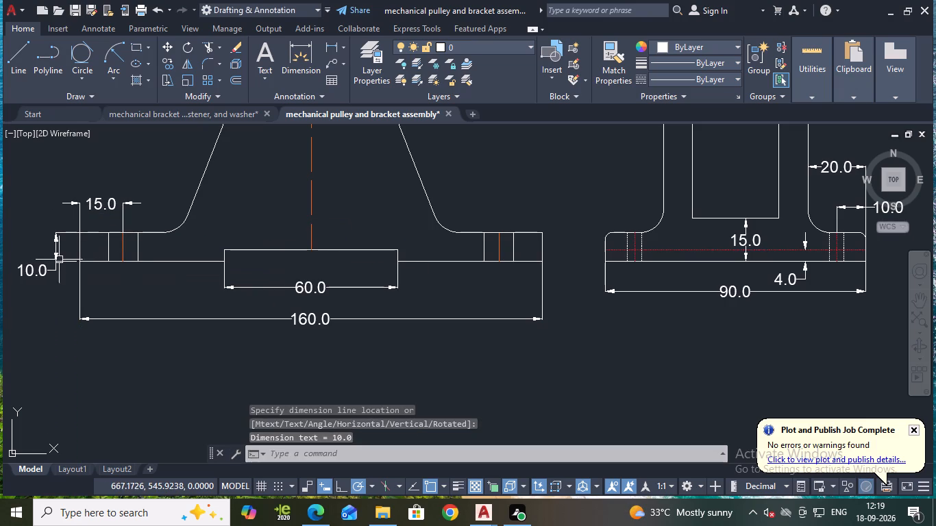
Add a vertical dimension for the recess depth just outside the left edge of the front view's base recess.
key(space)
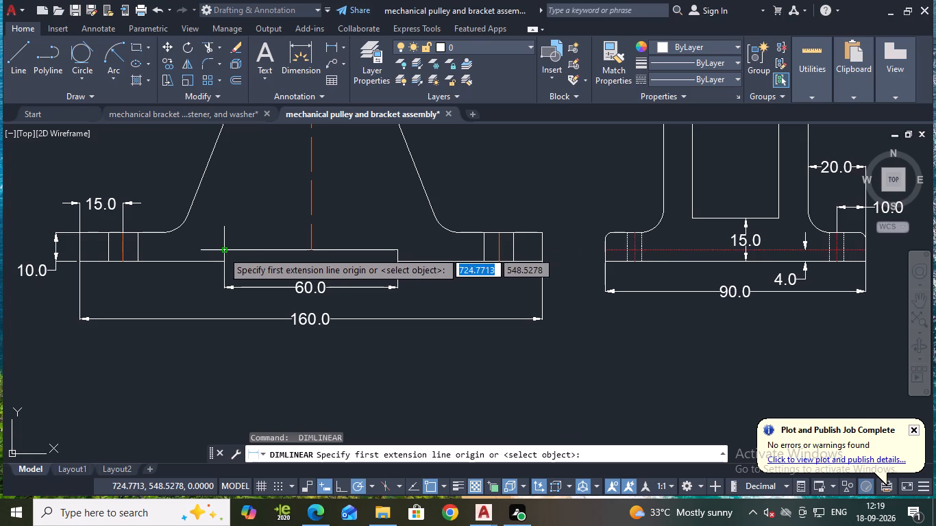
click(223, 250)
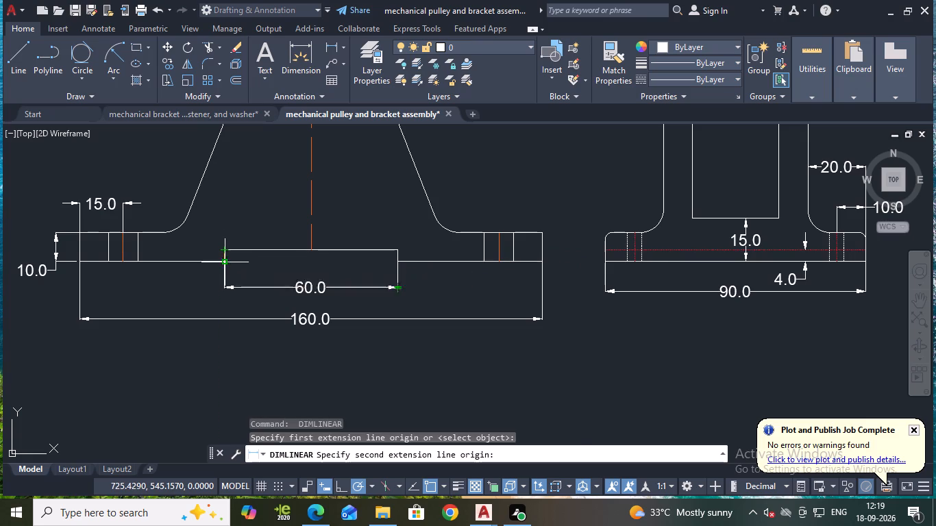
click(225, 262)
click(211, 260)
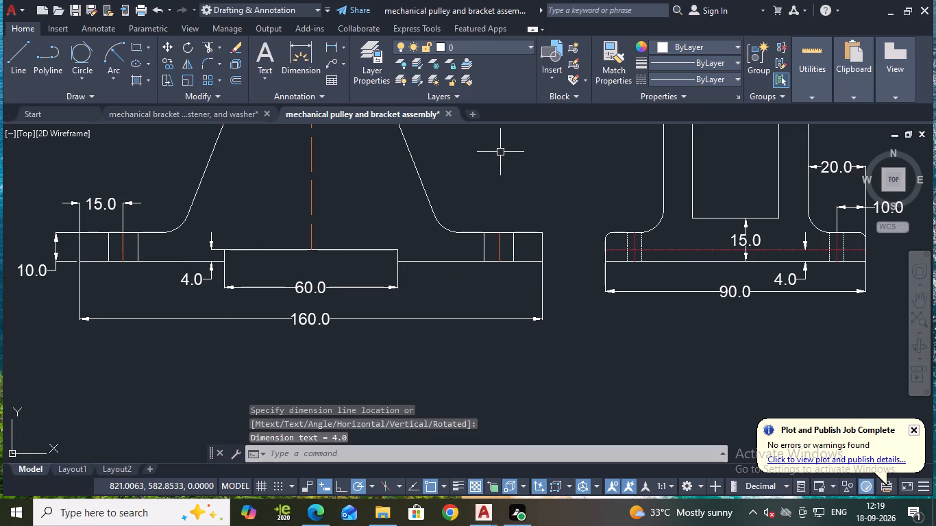
Save the drawing.
scroll(540, 203, down, 1)
middle_drag(561, 164, 516, 218)
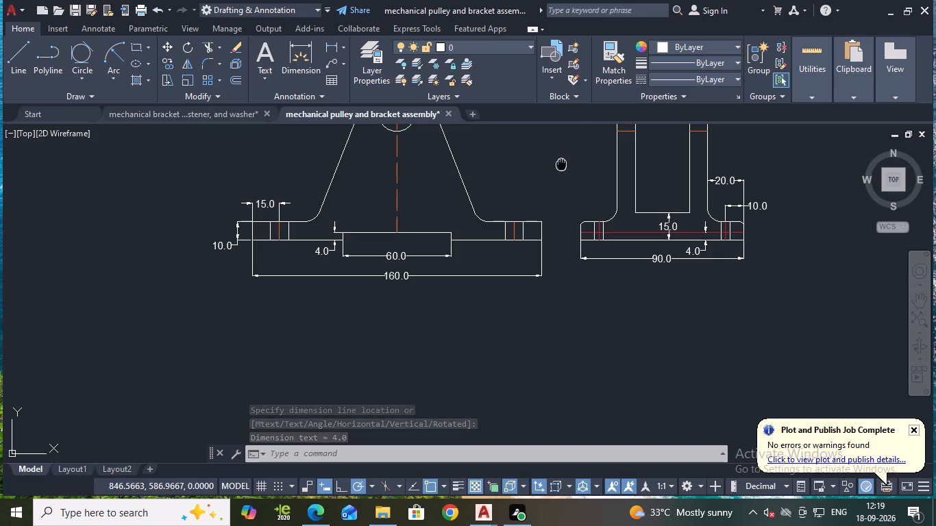
middle_drag(516, 218, 505, 230)
key(Escape)
key(ctrl+s)
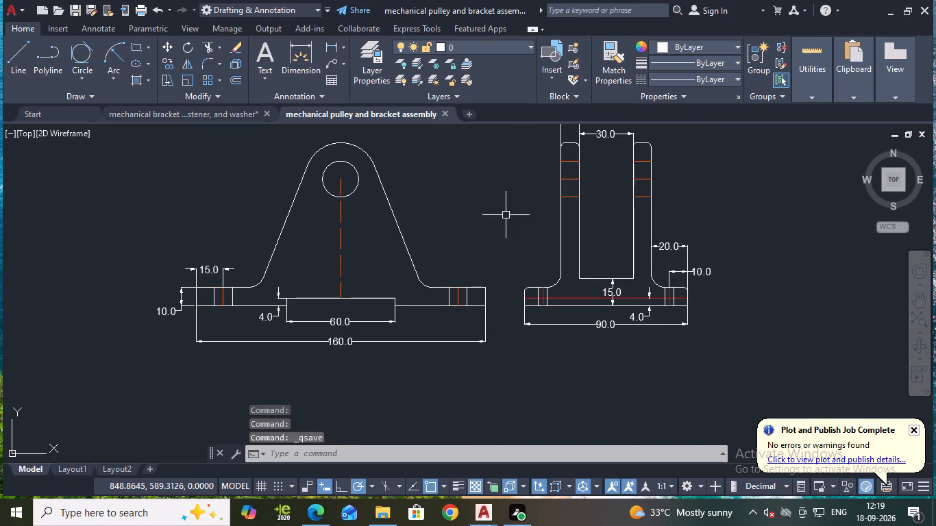
Add a diameter dimension to the front view's rounded top arc, placing its text above and right of the arc.
click(346, 50)
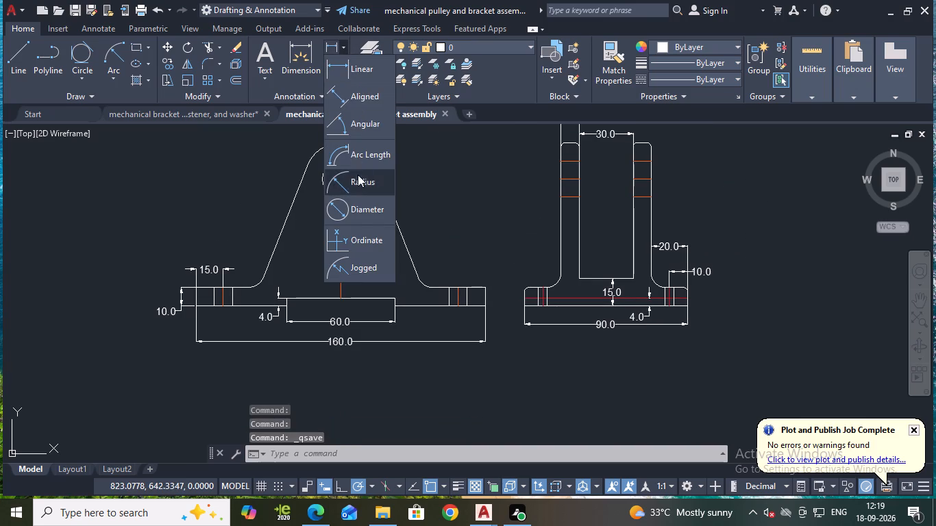
click(353, 211)
middle_drag(436, 202, 428, 284)
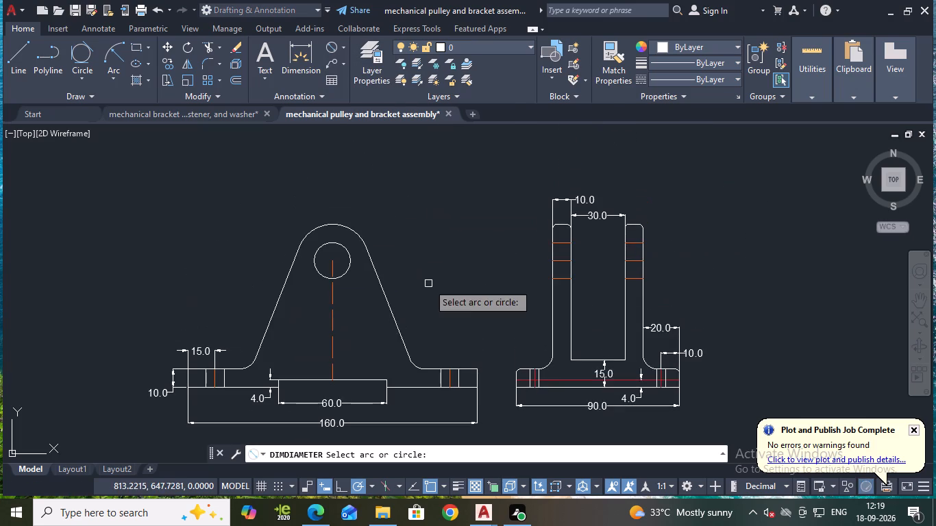
click(345, 225)
click(373, 212)
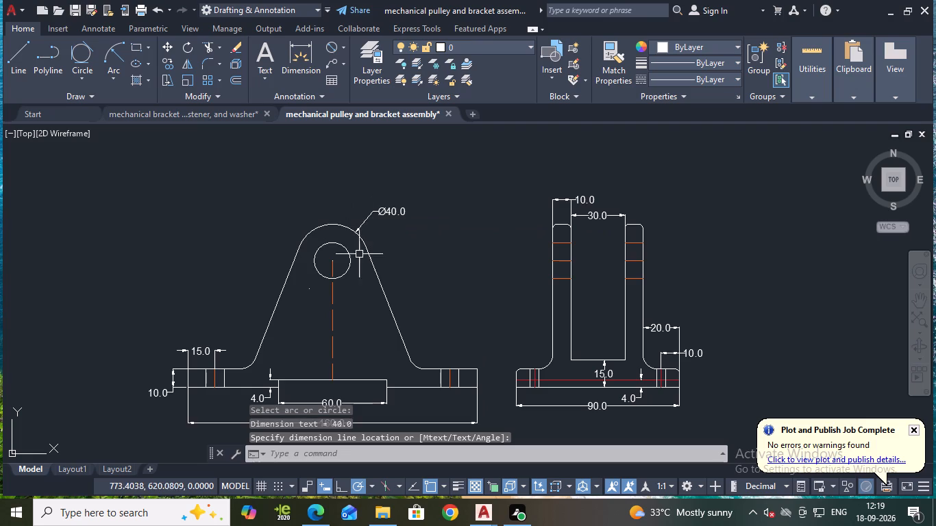
Add a diameter dimension to the front view's shaft hole, placing its text to the right outside the bracket.
key(space)
click(352, 258)
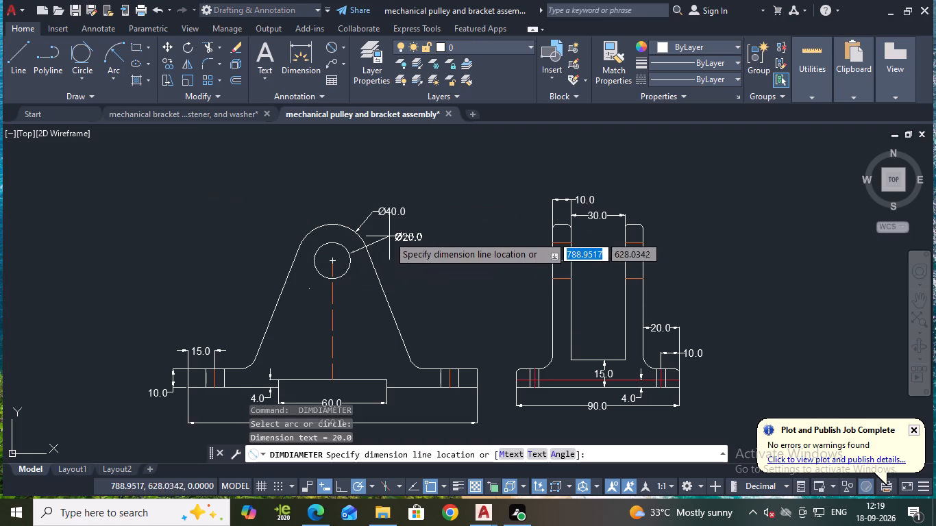
click(389, 236)
Save the drawing with the new diameter dimensions.
middle_drag(472, 266, 437, 145)
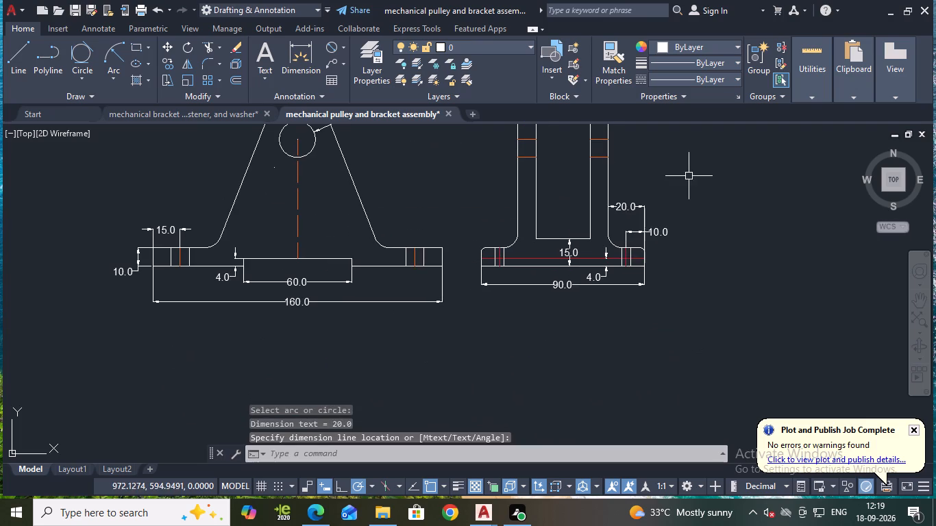
middle_drag(688, 175, 695, 247)
key(ctrl+s)
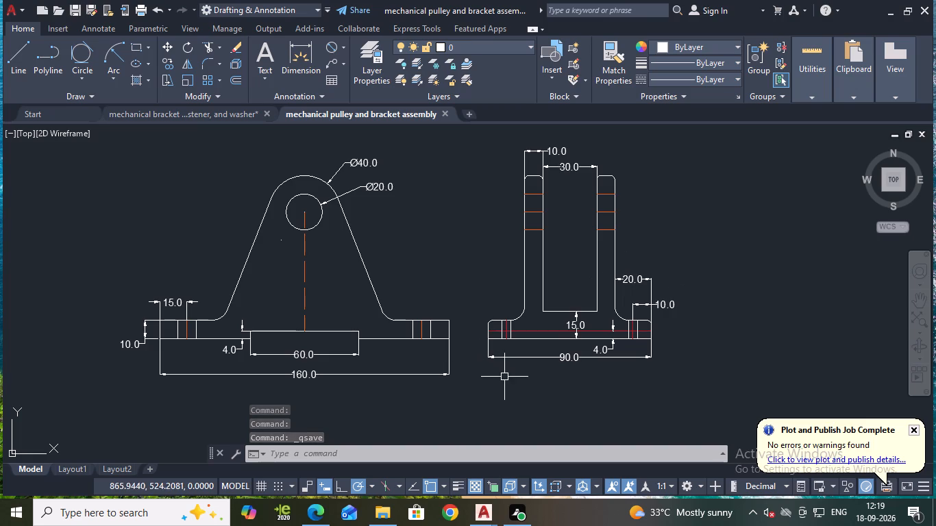
Stretch the lower end of the front view's vertical centreline straight down by about 155 units, well below the base.
middle_drag(454, 399, 447, 413)
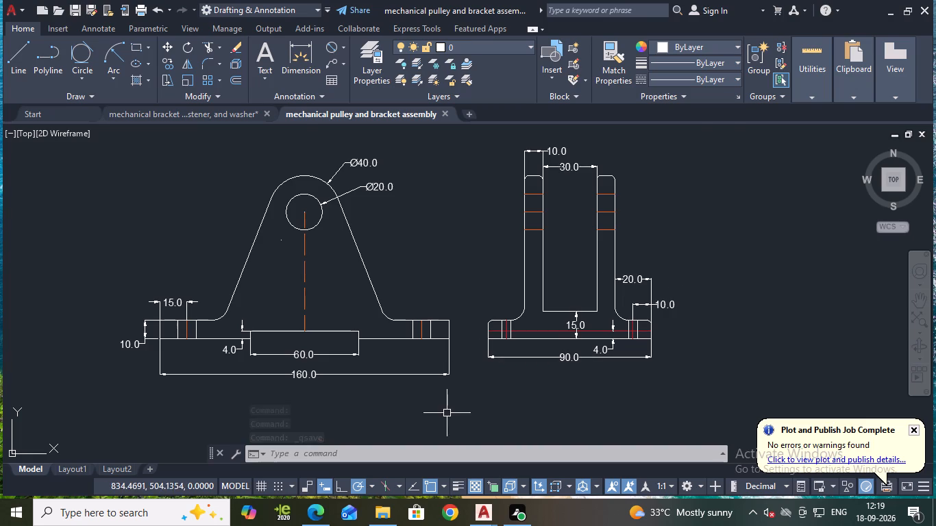
middle_drag(447, 413, 537, 209)
scroll(465, 252, down, 1)
middle_drag(467, 247, 458, 267)
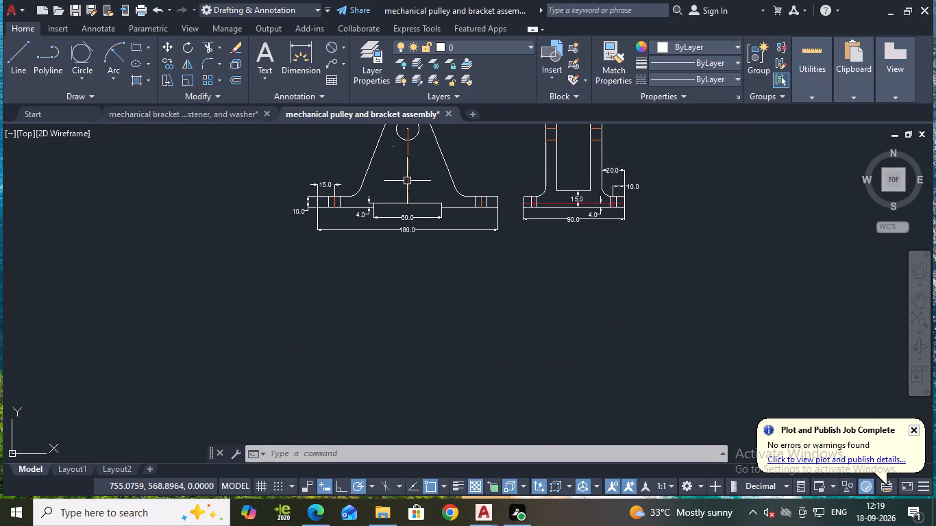
click(407, 181)
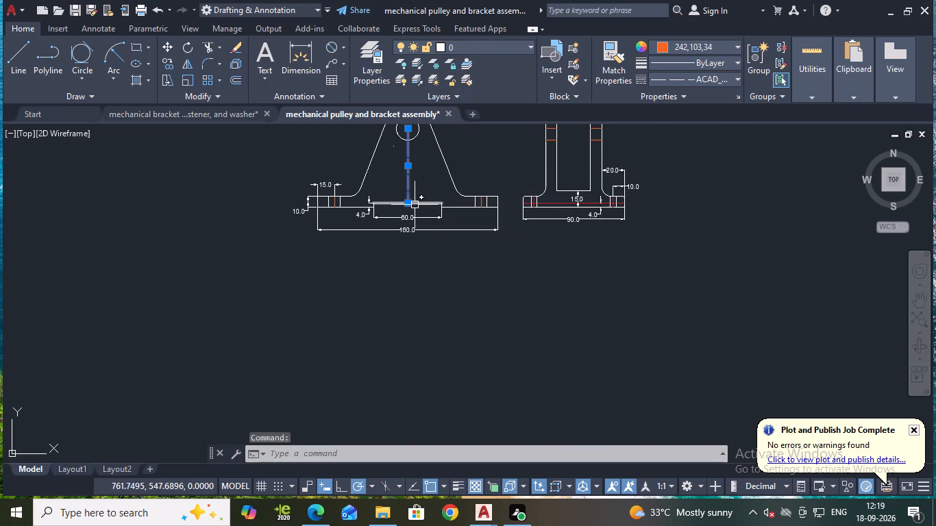
click(409, 205)
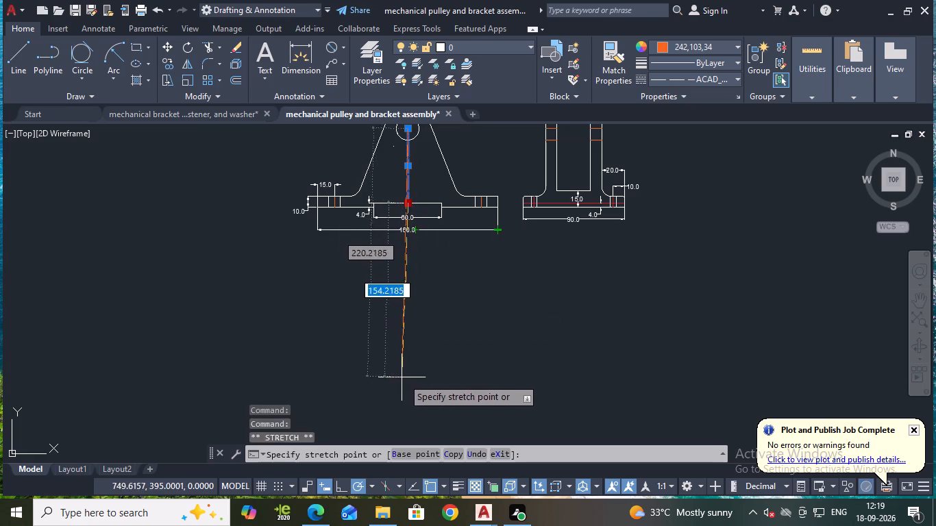
click(405, 379)
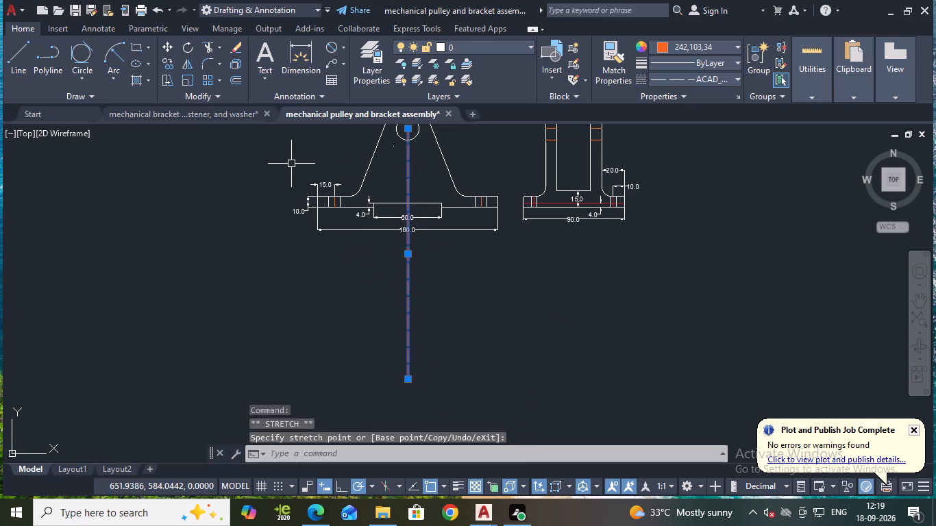
key(Escape)
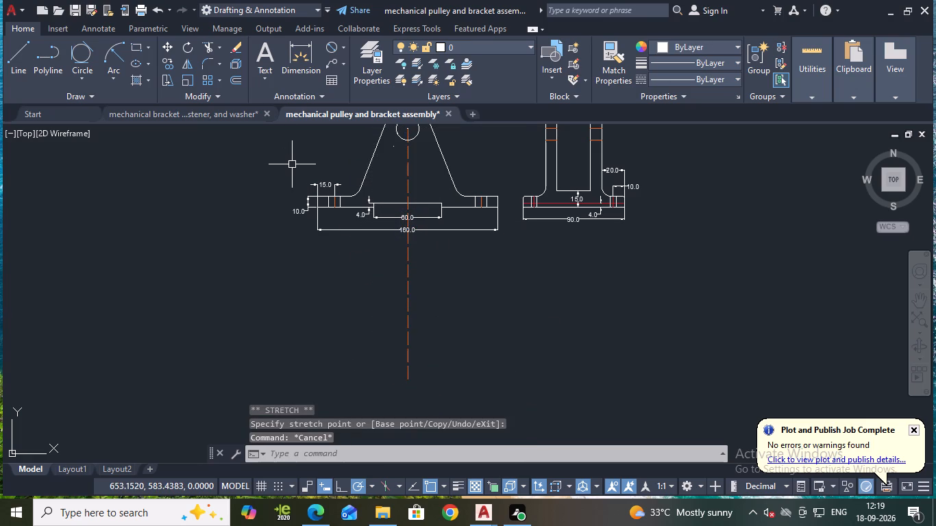
Draw a circle of diameter 100 centred on the extended centreline, below the front view's overall length dimension.
click(81, 76)
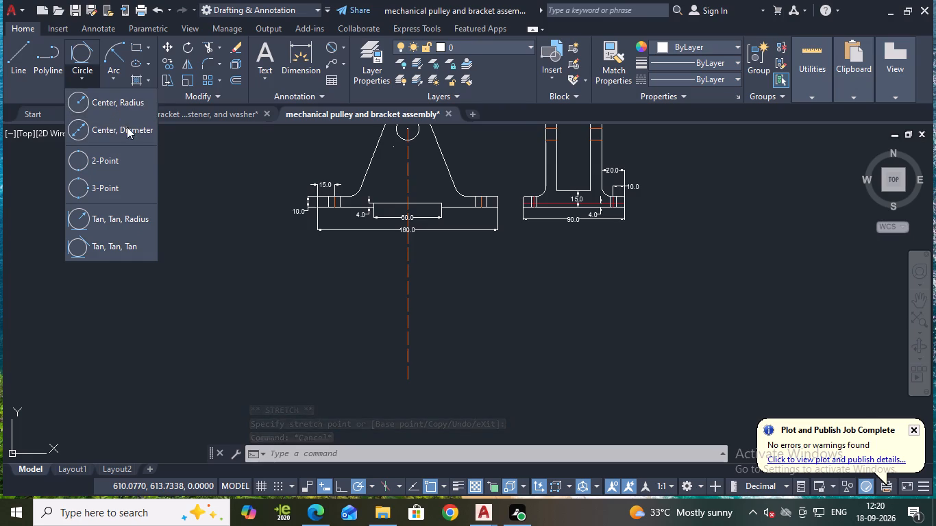
click(127, 129)
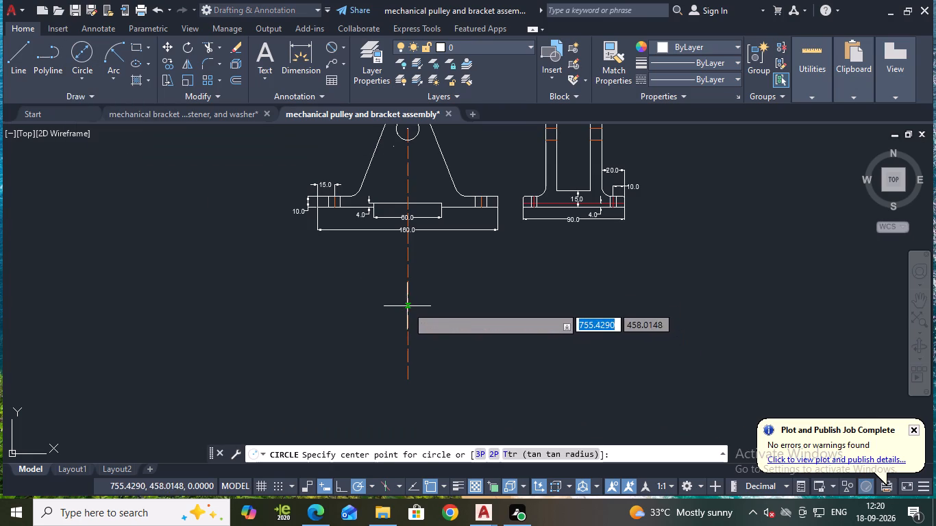
click(407, 305)
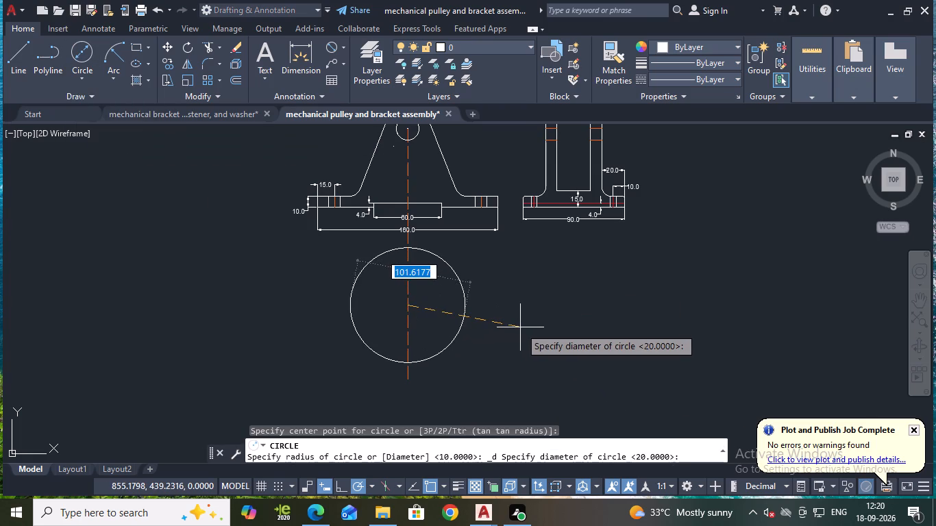
key(d)
key(Return)
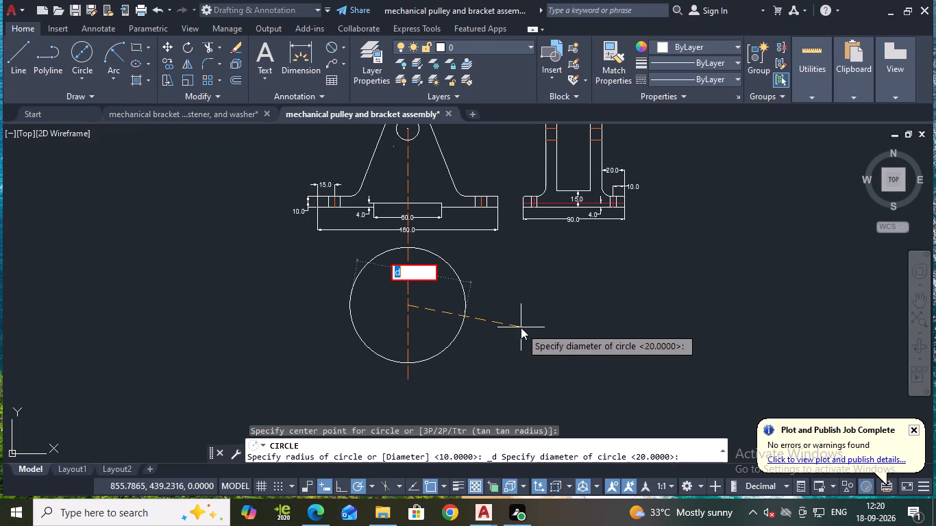
text(100)
key(Return)
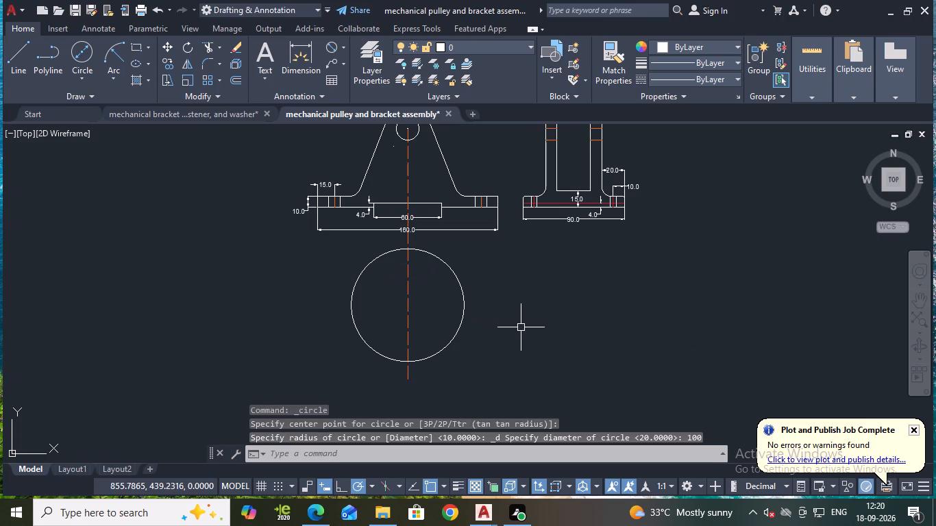
Draw a circle of diameter 20 concentric with the 100-diameter circle for the pulley's shaft hole.
key(space)
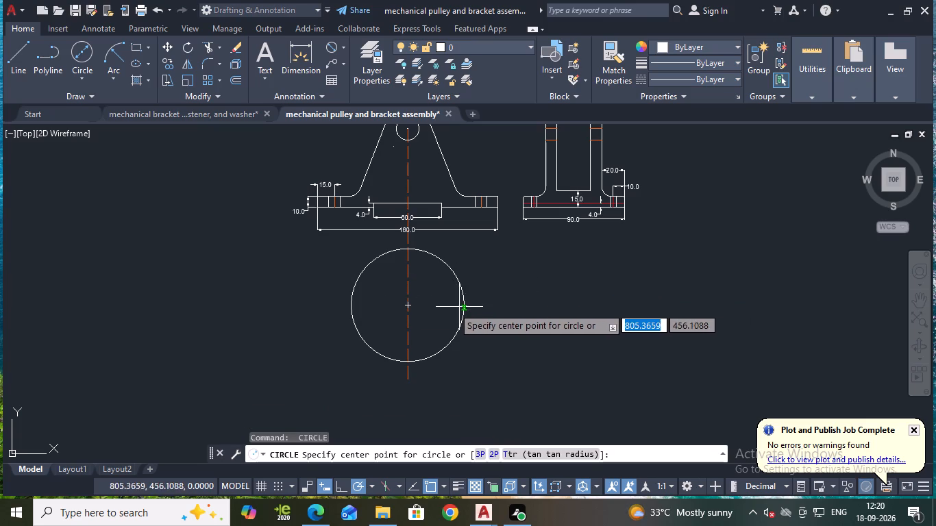
click(408, 305)
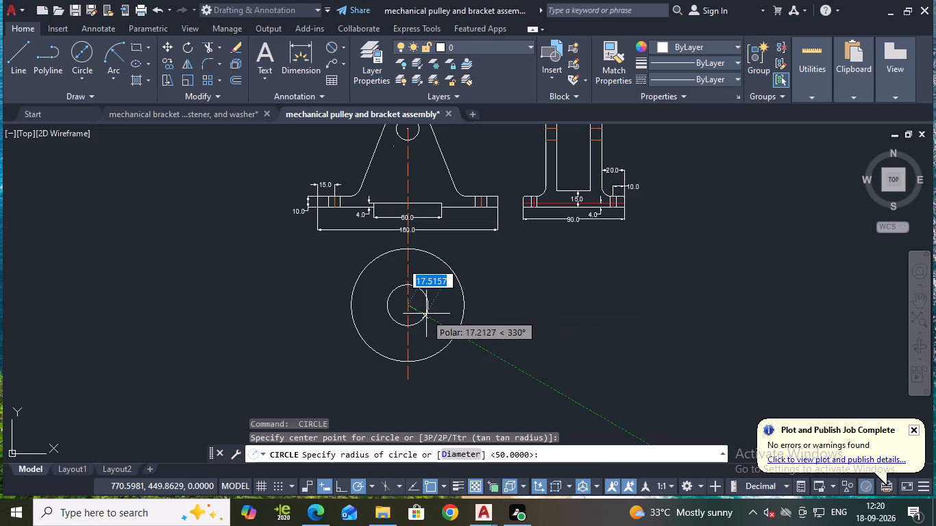
key(d)
key(Return)
text(20)
key(Return)
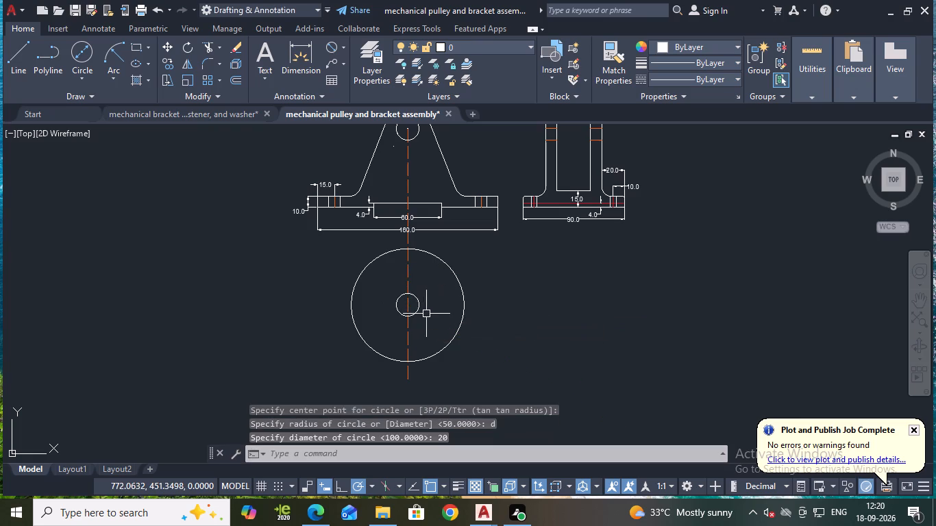
Draw a circle of diameter 30 concentric with the pulley's shaft hole.
key(space)
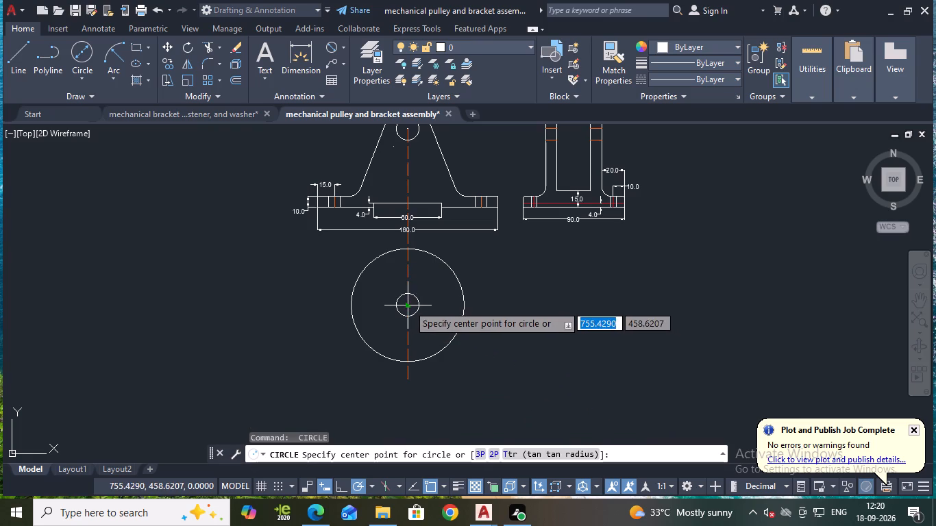
click(408, 305)
key(d)
key(Return)
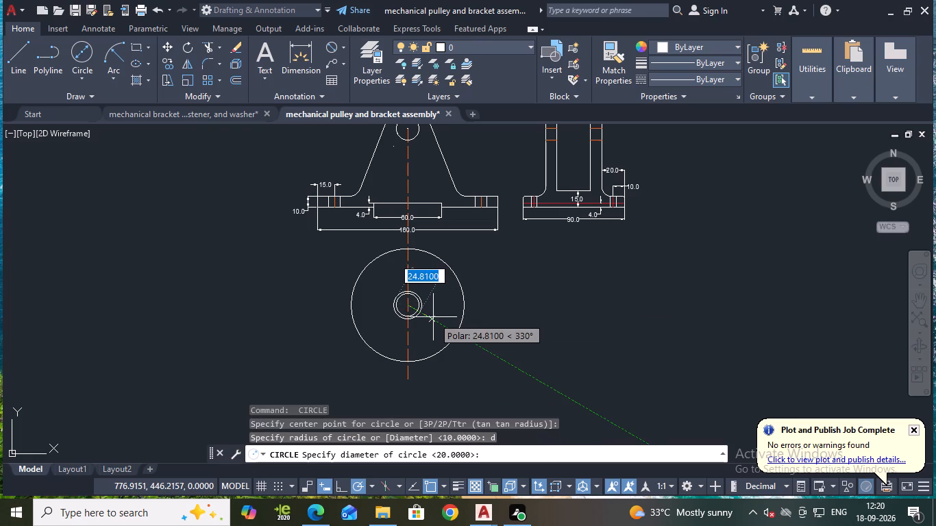
text(30)
key(Return)
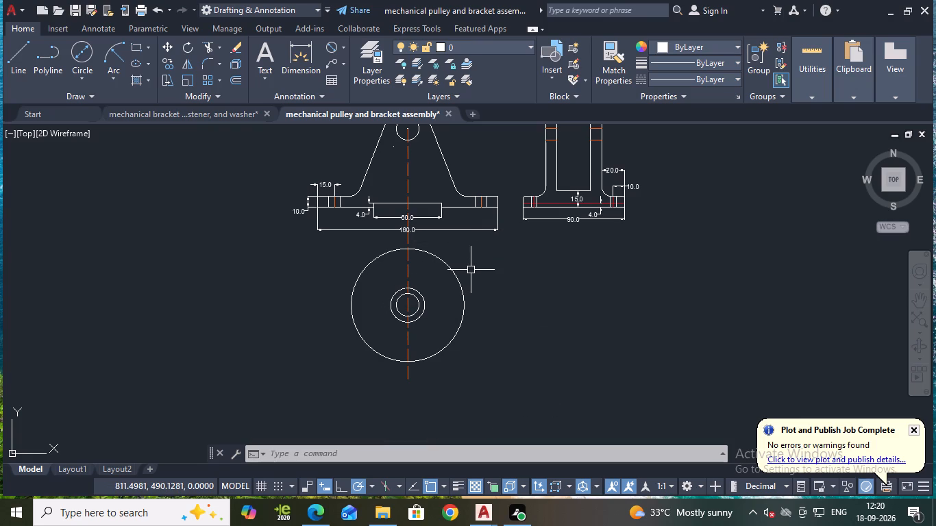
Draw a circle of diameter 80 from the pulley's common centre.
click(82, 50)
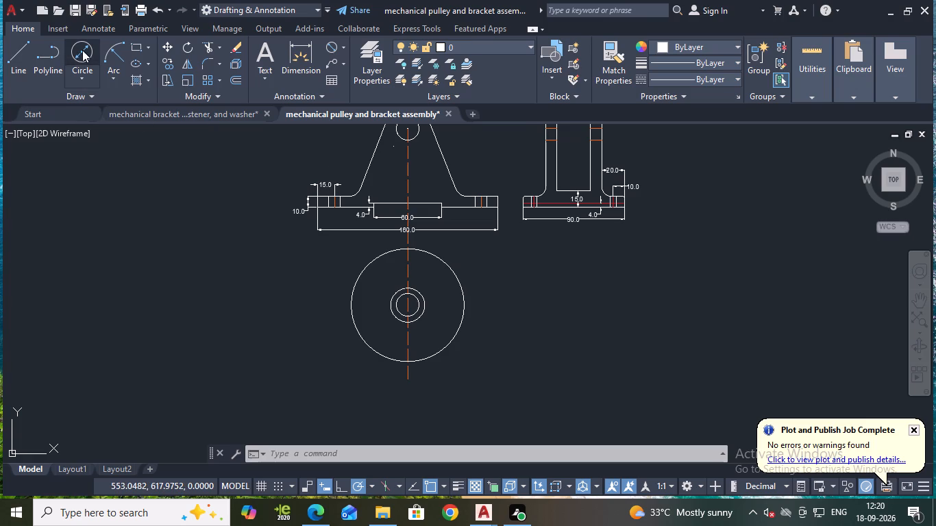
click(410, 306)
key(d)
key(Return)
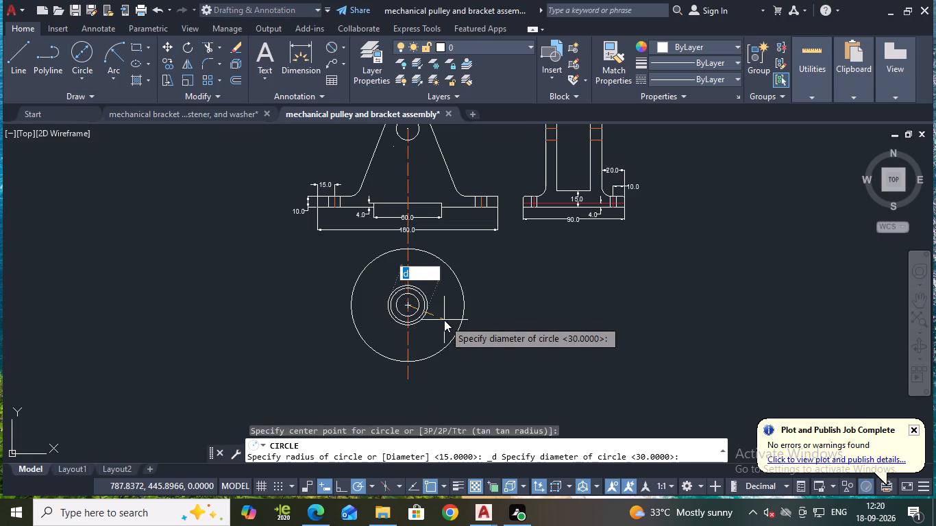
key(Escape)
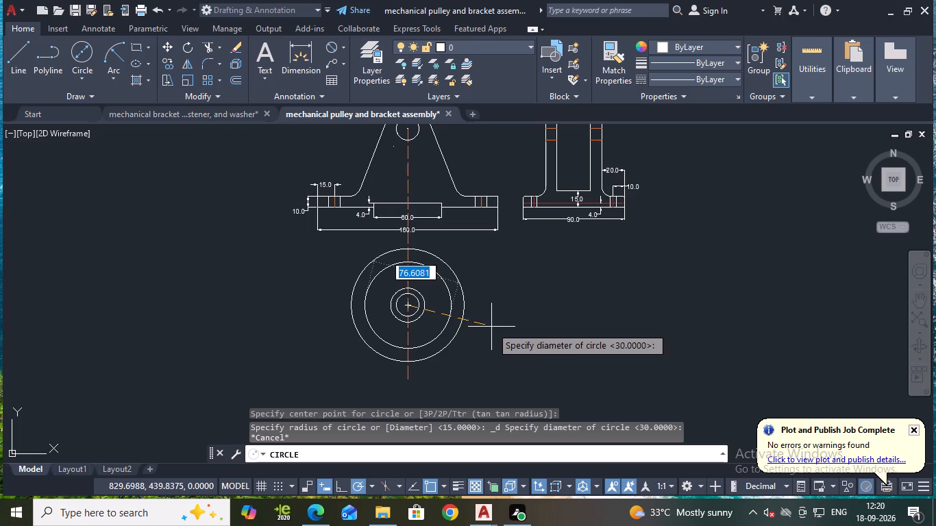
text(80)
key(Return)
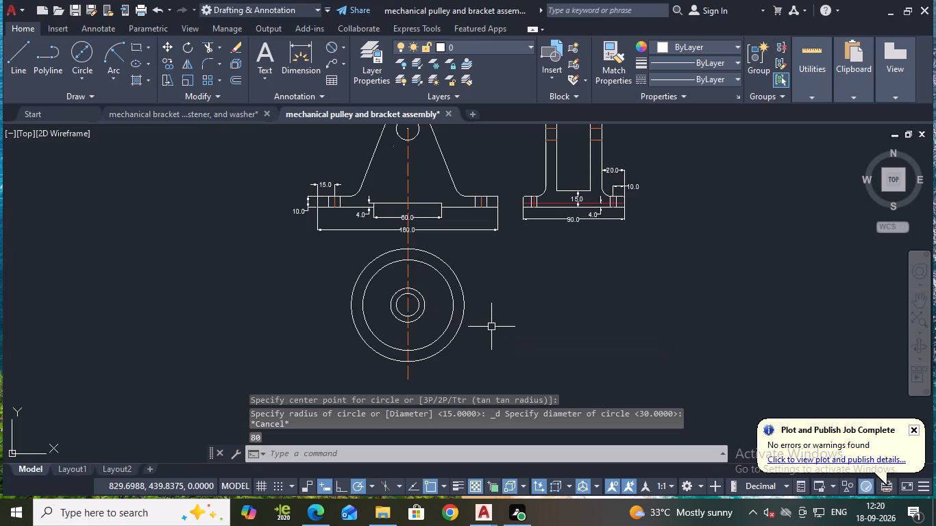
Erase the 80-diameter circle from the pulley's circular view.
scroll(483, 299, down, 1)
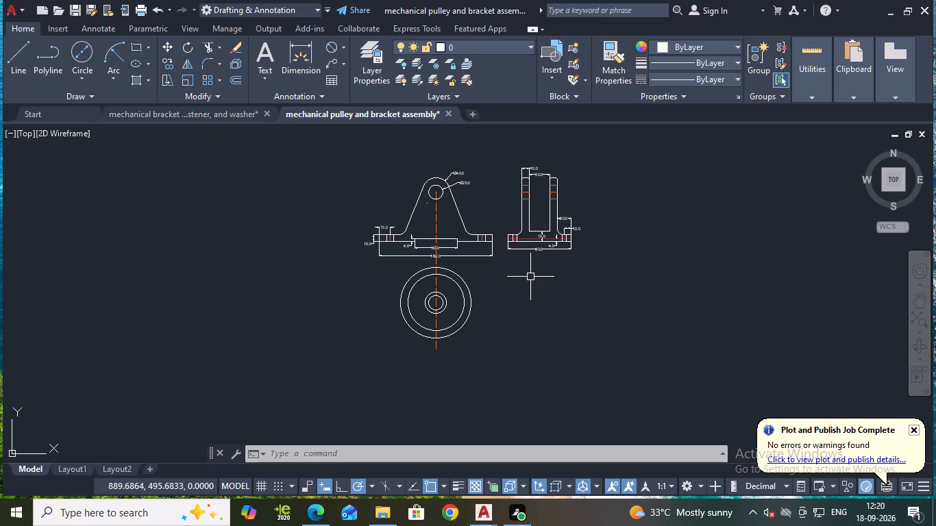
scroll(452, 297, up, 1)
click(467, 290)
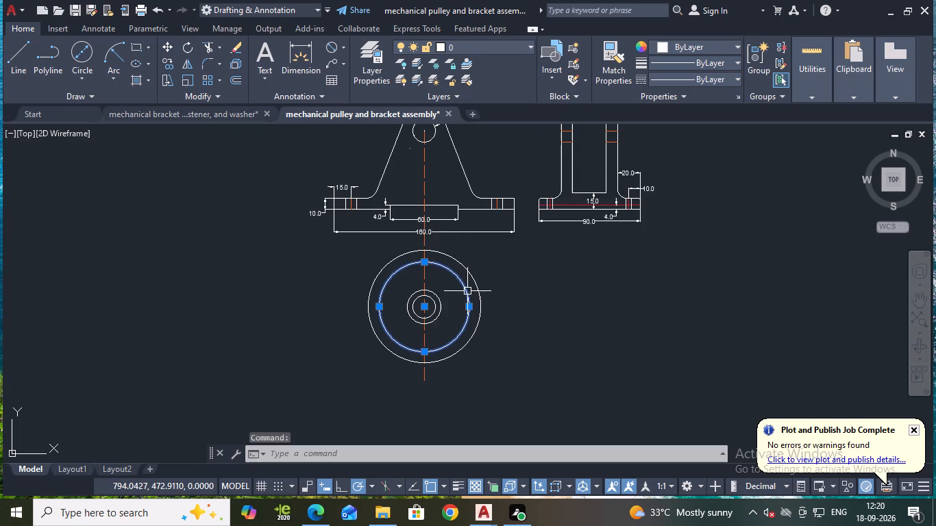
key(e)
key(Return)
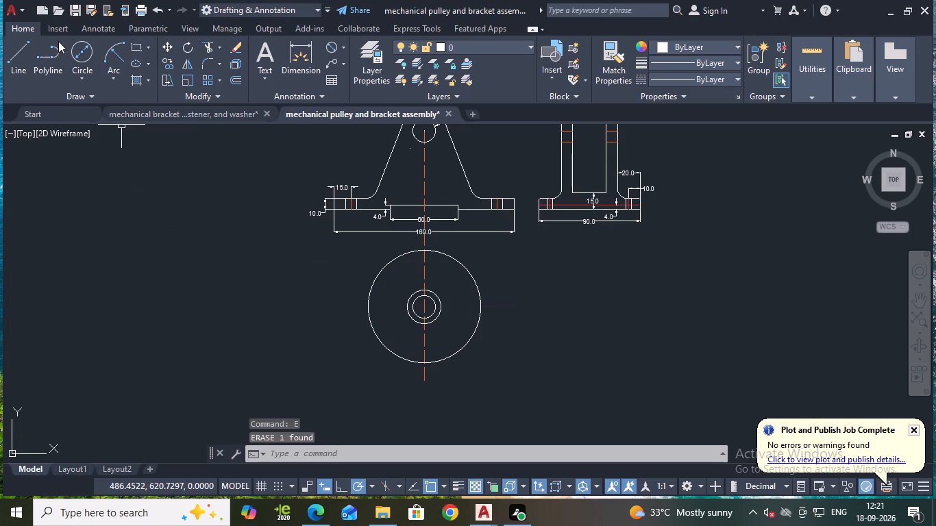
Draw a circle of diameter 60 from the pulley's common centre.
click(82, 52)
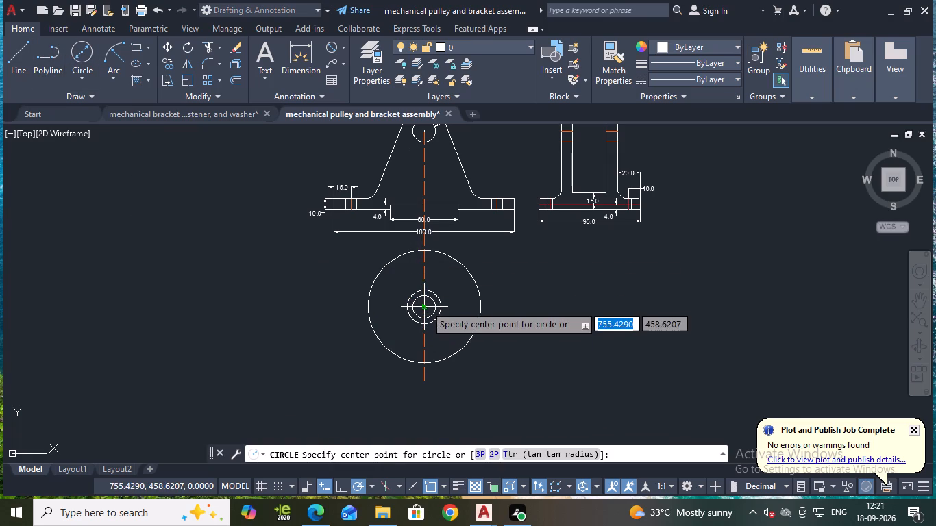
click(427, 308)
key(d)
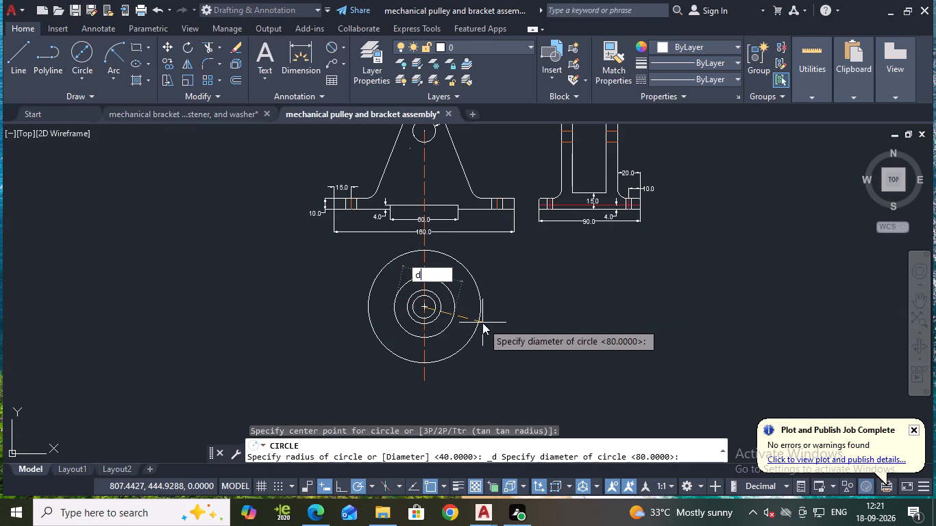
key(Return)
text(60)
key(Return)
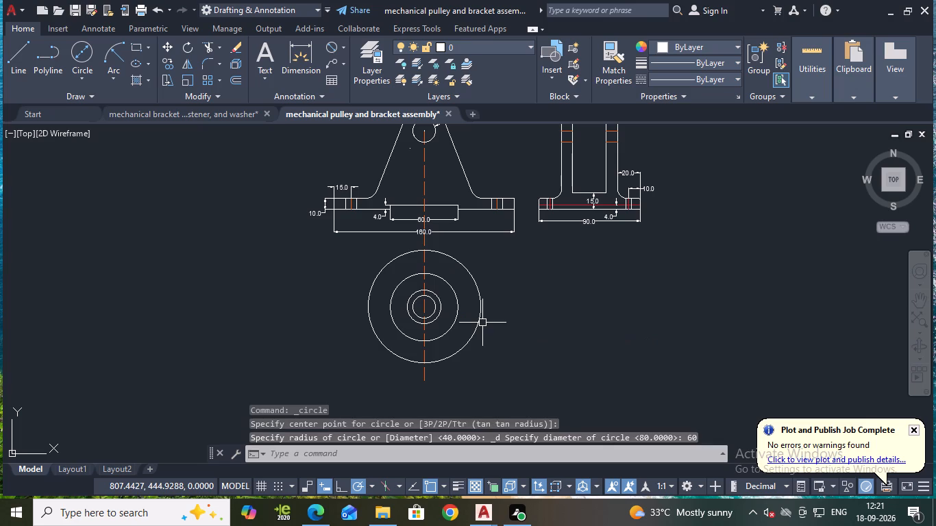
key(Escape)
Set the linetype of the pulley's 60-diameter circle to the dashed ACAD_ISO02W100.
click(457, 290)
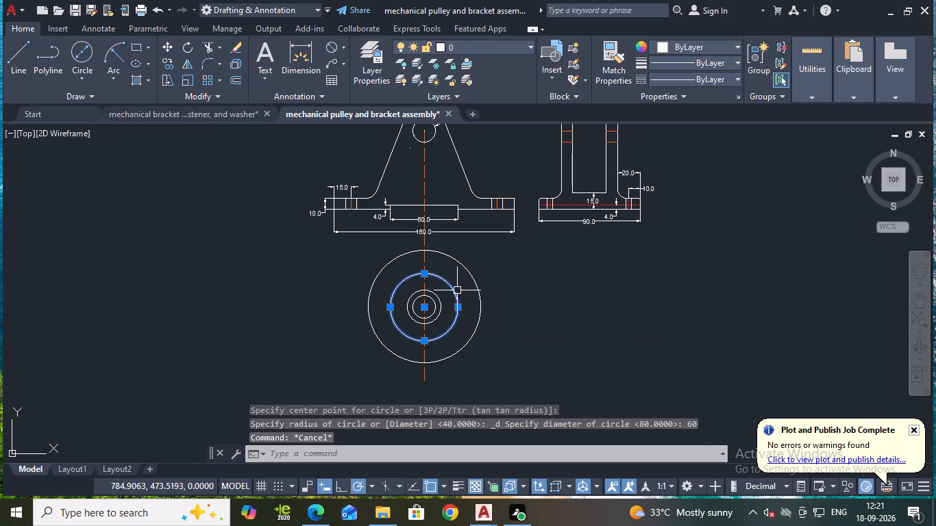
click(695, 80)
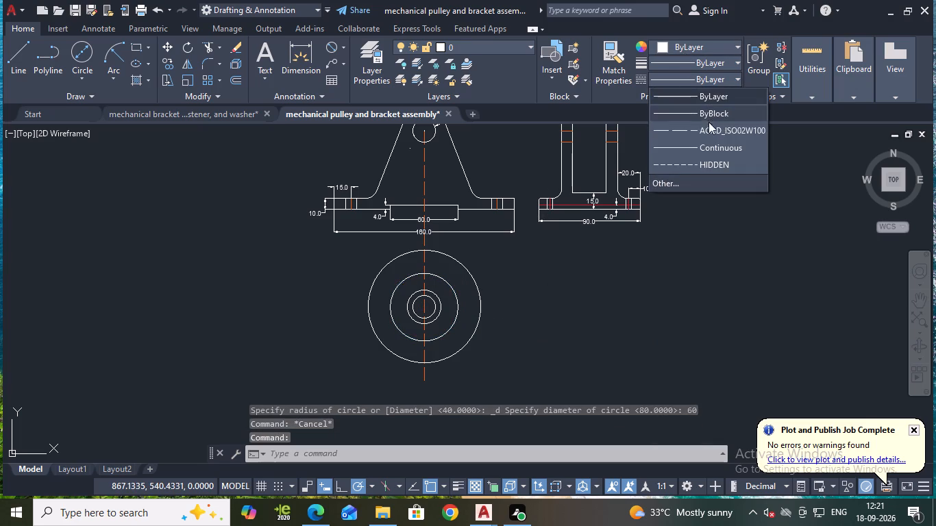
click(707, 129)
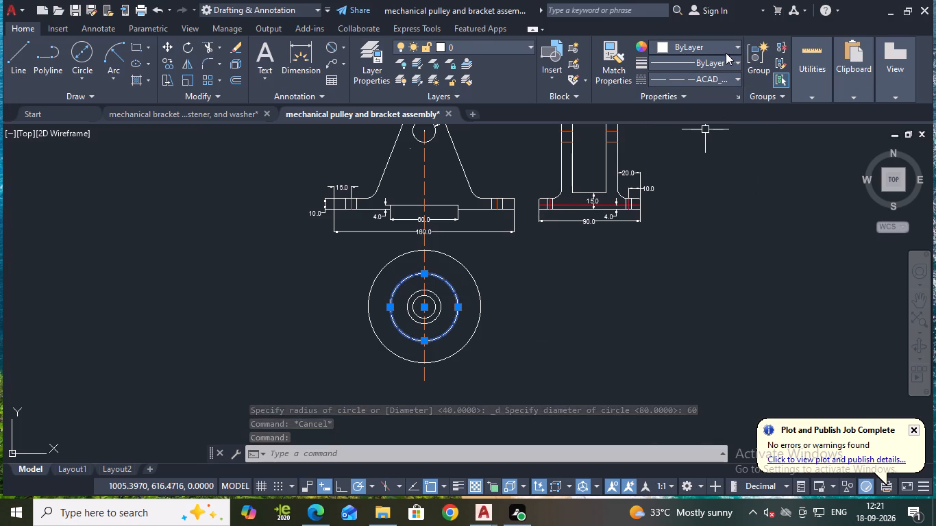
key(Escape)
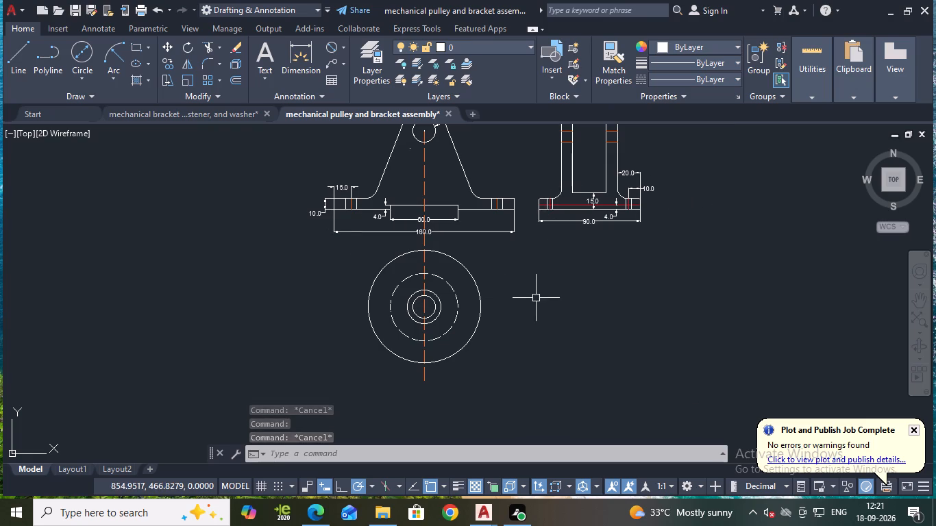
Save the drawing with the pulley's concentric circles.
key(ctrl+s)
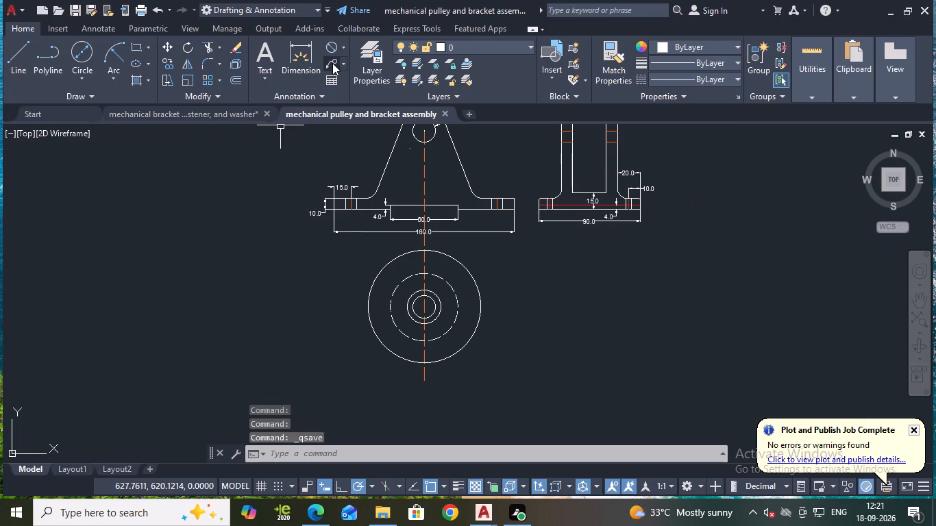
Add diameter dimensions to the pulley's outer circle and dashed circle, placing both texts outside the pulley on its left side.
click(341, 54)
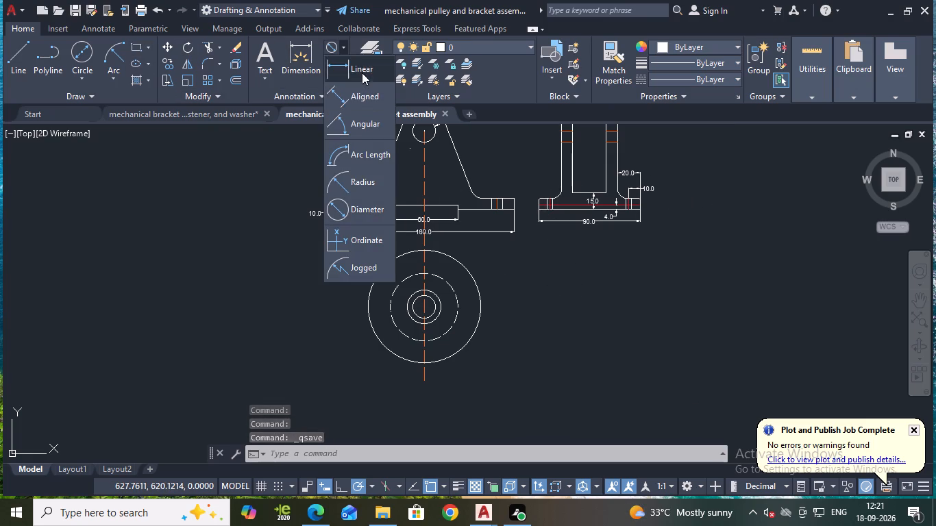
click(360, 69)
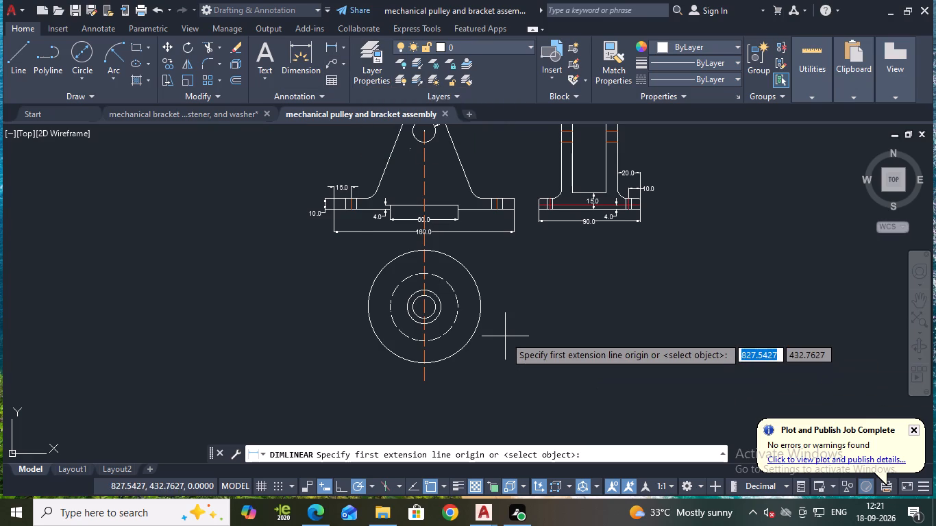
scroll(504, 337, up, 1)
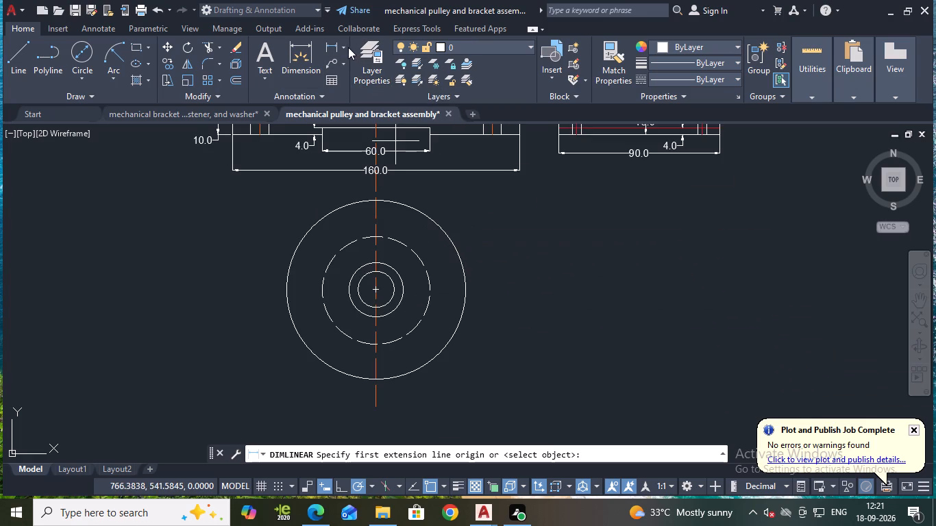
click(347, 46)
click(366, 201)
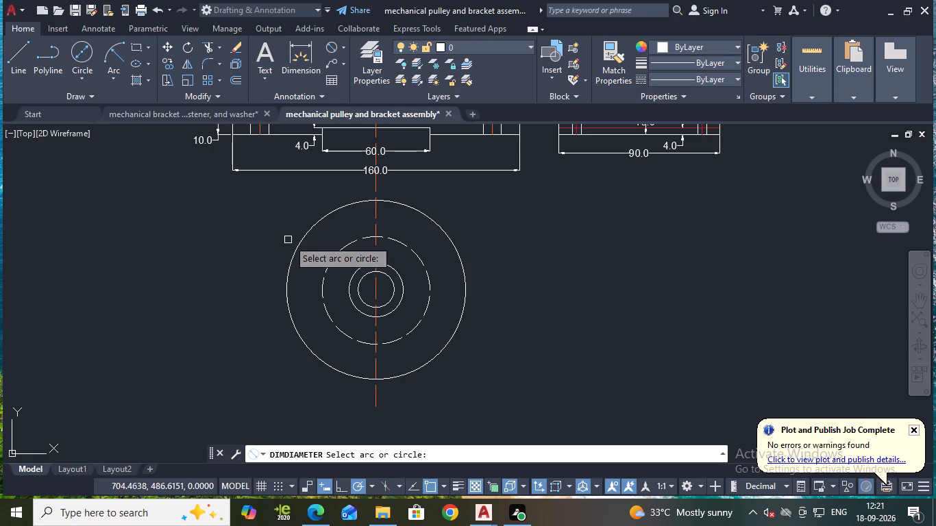
click(299, 241)
click(264, 208)
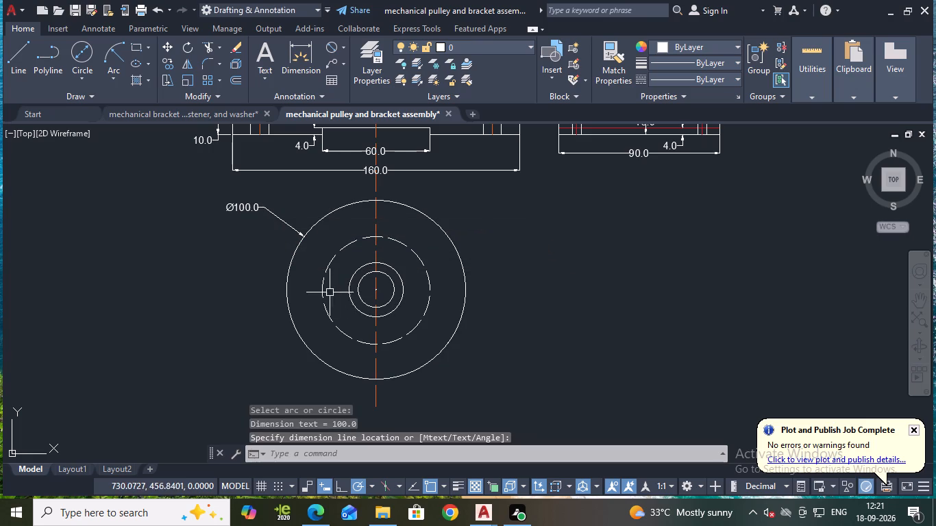
key(space)
click(322, 286)
click(255, 240)
Add diameter dimensions to the pulley's two innermost circles, placing their texts on the left below the dashed circle's dimension text.
key(space)
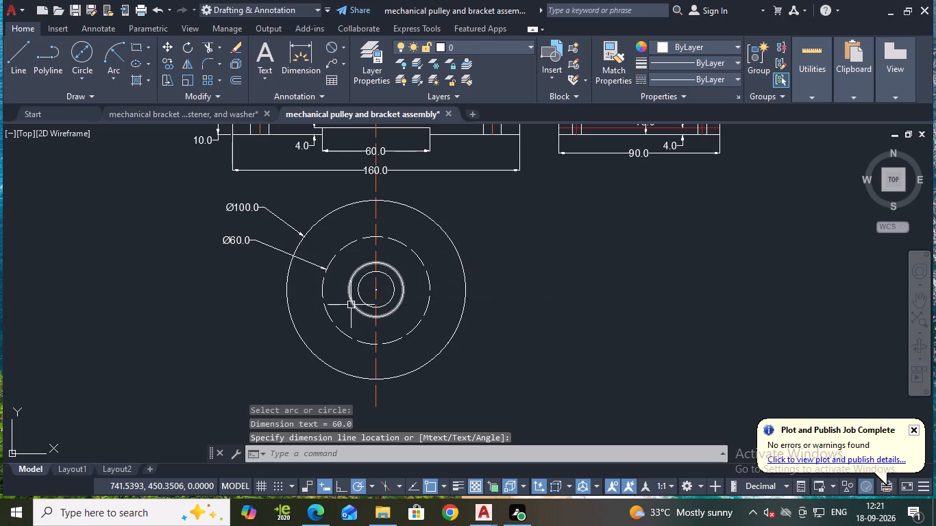
click(354, 304)
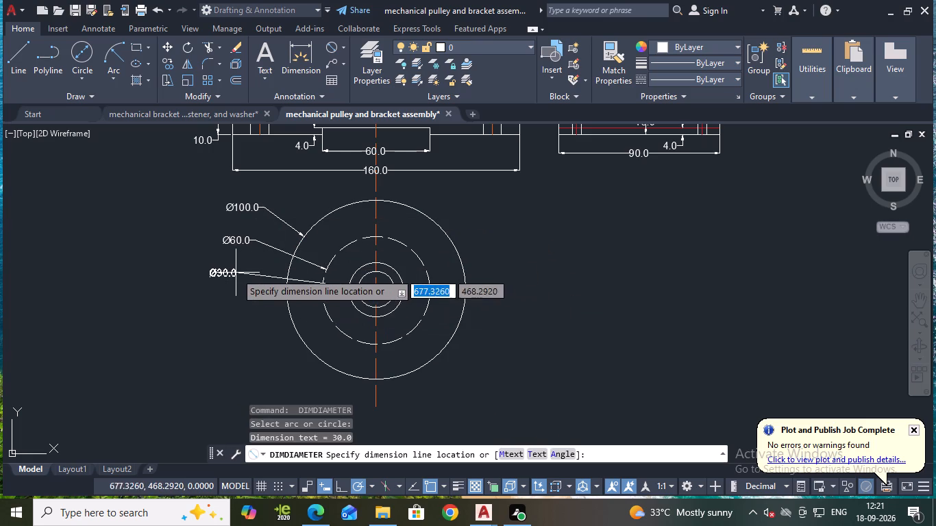
click(254, 278)
key(space)
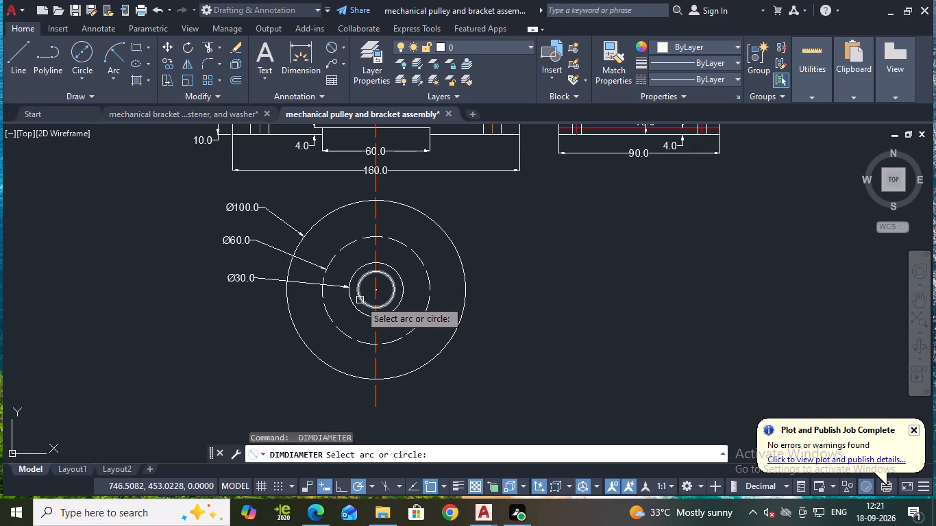
click(360, 300)
click(262, 323)
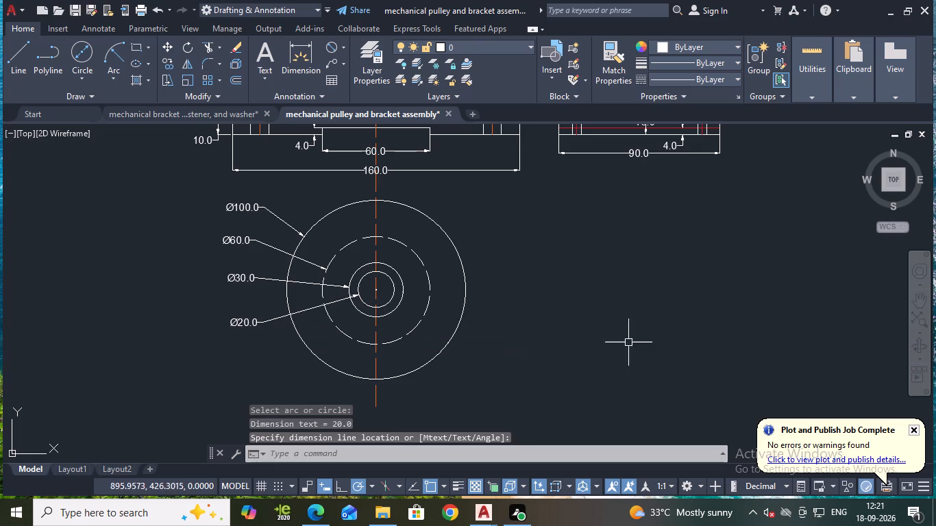
key(Escape)
Save the drawing with the pulley's diameter dimensions.
key(ctrl+s)
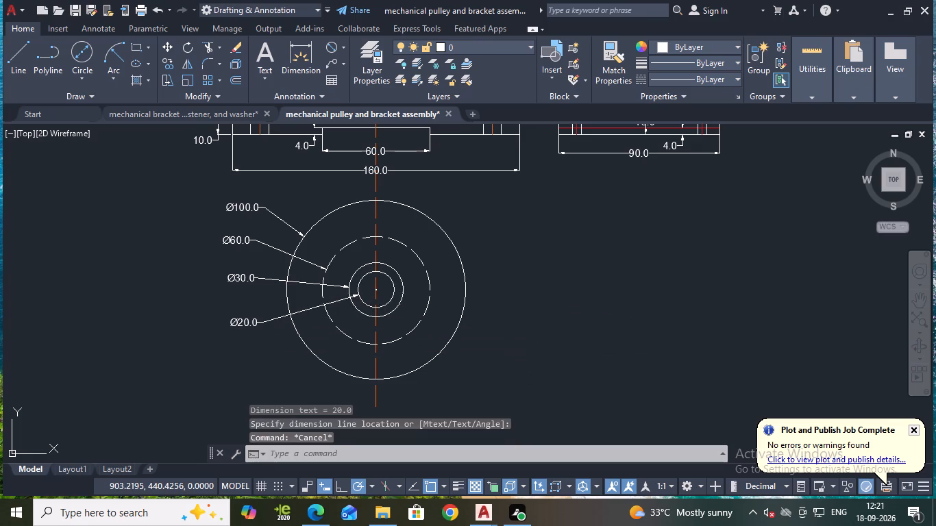
Draw a 20 mm diameter circle in the empty space to the right of the pulley.
scroll(506, 243, down, 1)
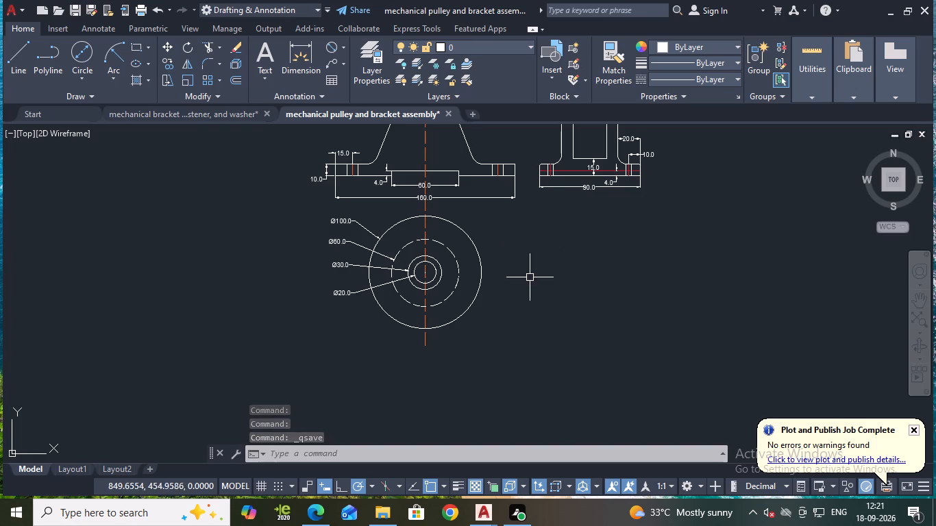
scroll(553, 284, down, 1)
scroll(543, 281, up, 1)
middle_drag(544, 279, 505, 256)
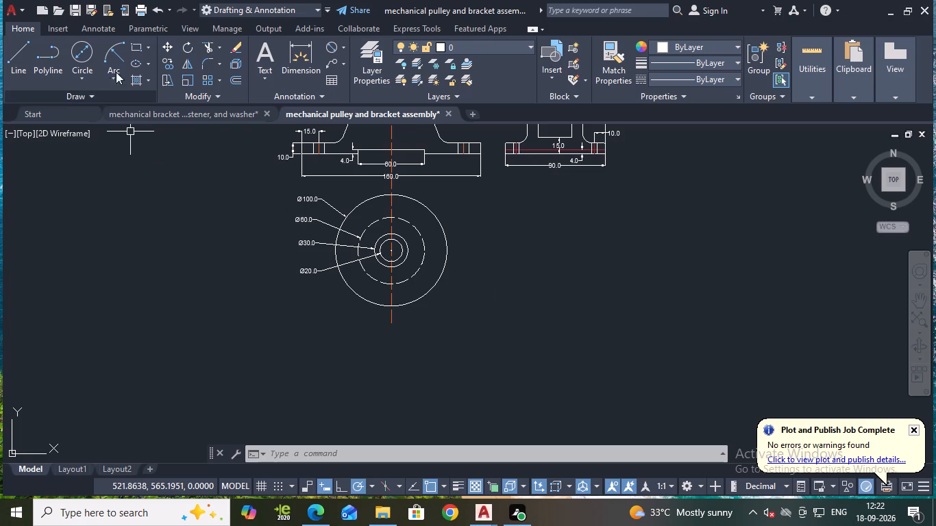
click(86, 58)
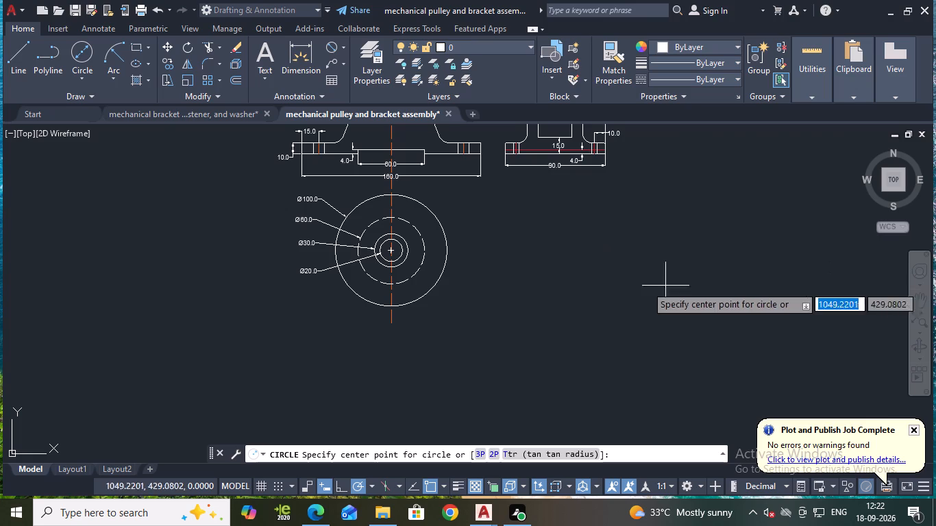
click(521, 245)
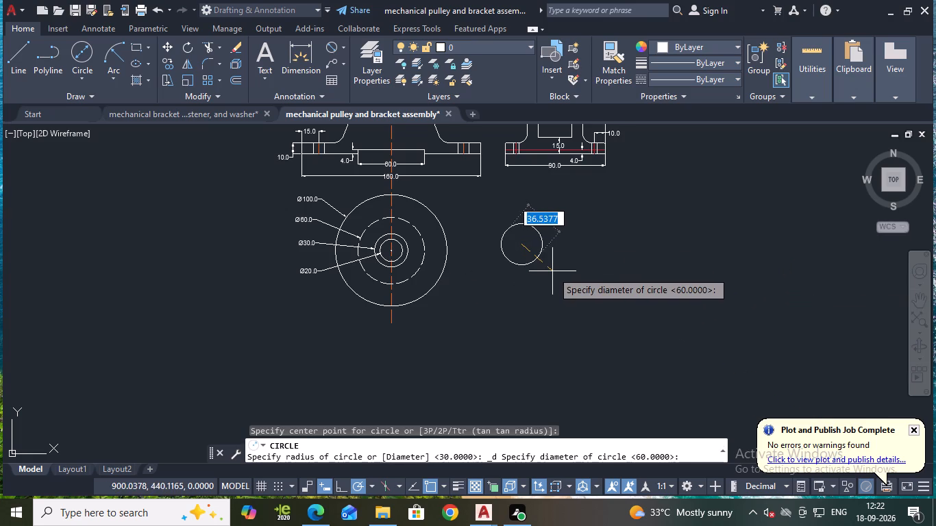
key(d)
key(Return)
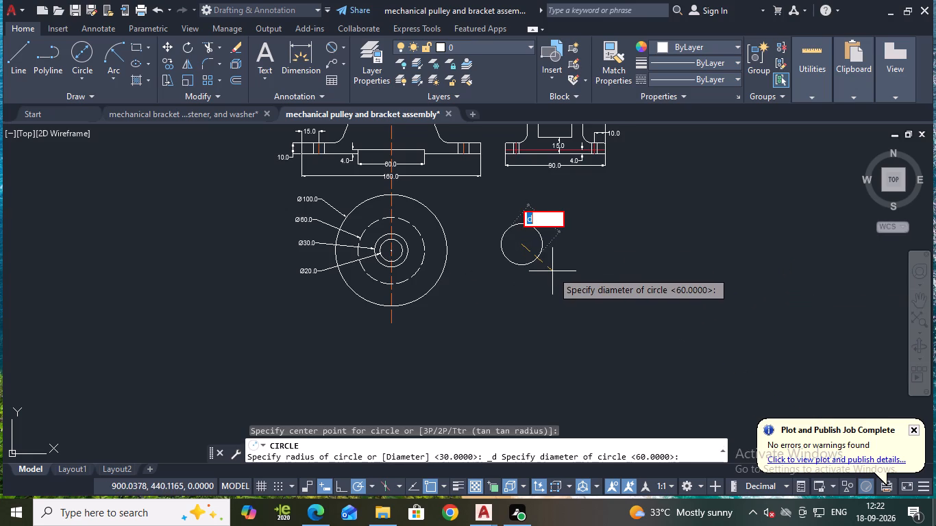
text(20)
key(Return)
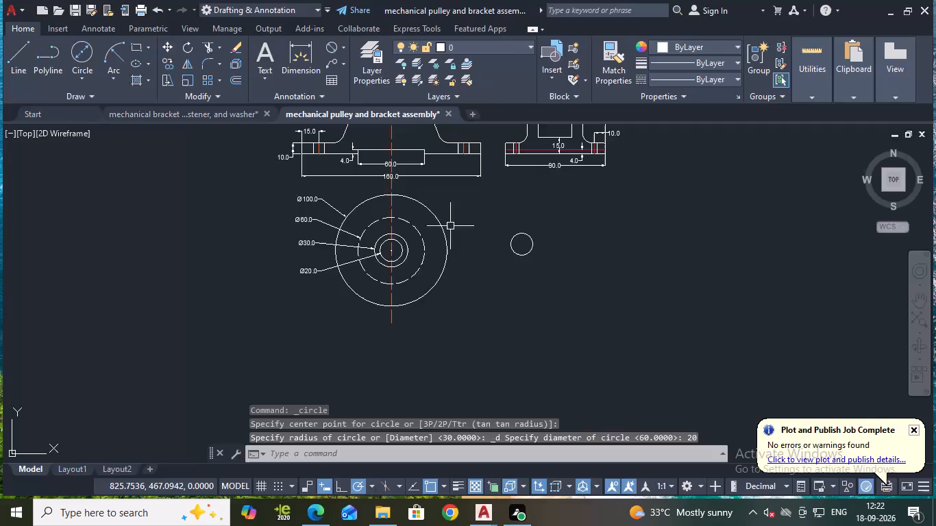
Draw a 28 mm diameter circle concentric with the 20 mm circle beside the pulley.
key(space)
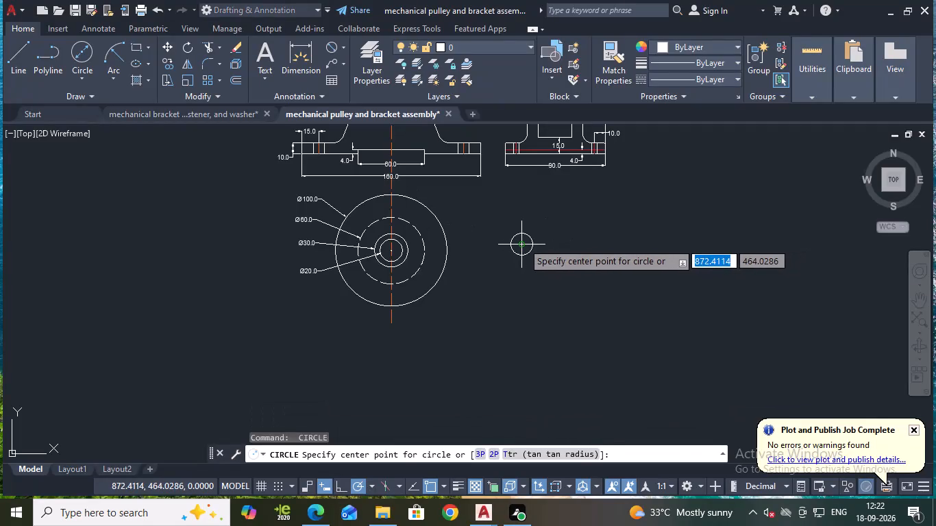
click(523, 242)
key(d)
key(Return)
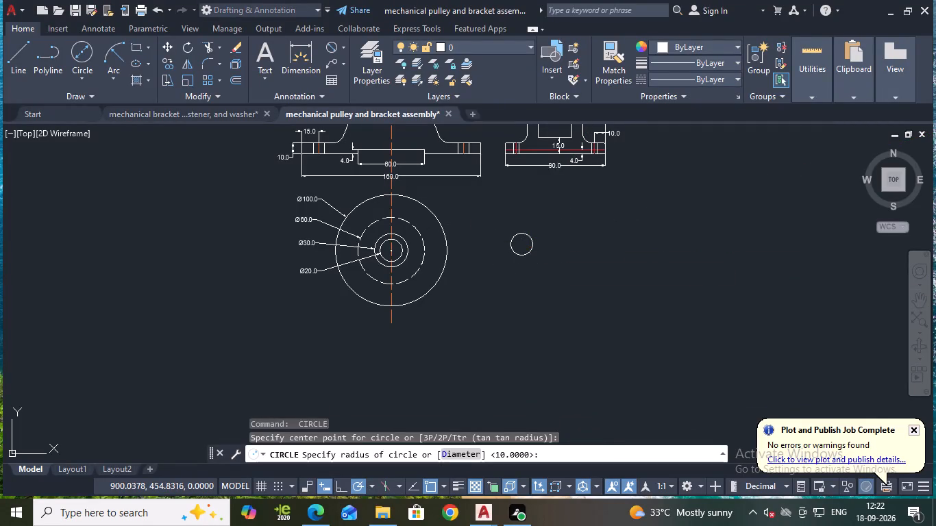
text(28)
key(Return)
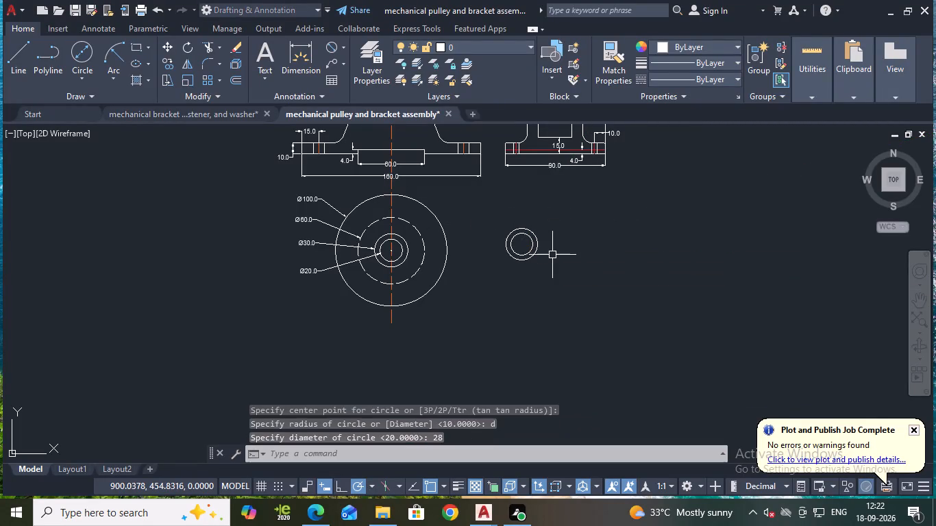
Draw a long horizontal line extending right from the centre of the two new concentric circles.
click(12, 56)
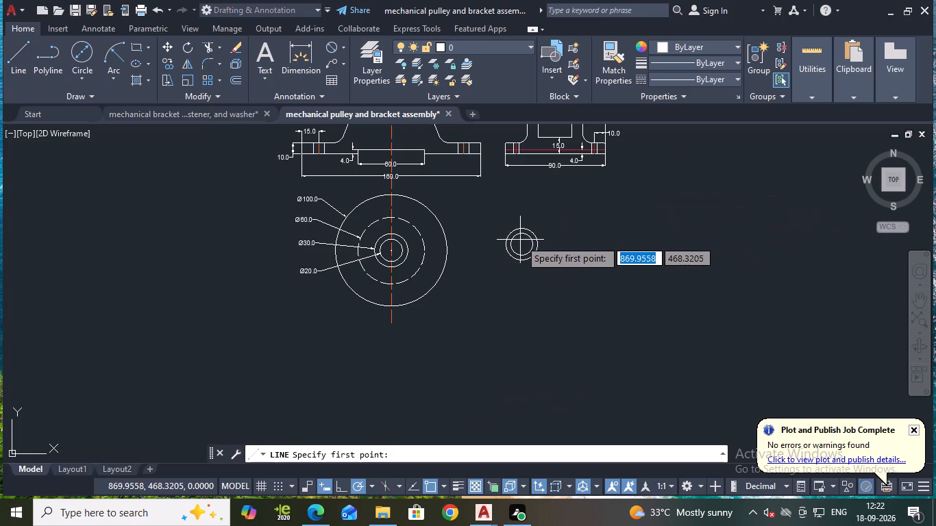
click(521, 247)
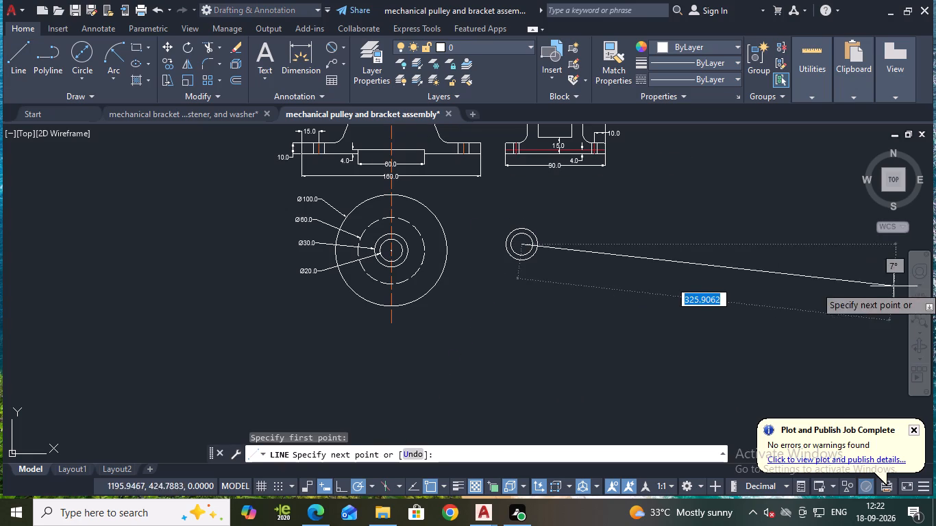
click(806, 245)
key(Escape)
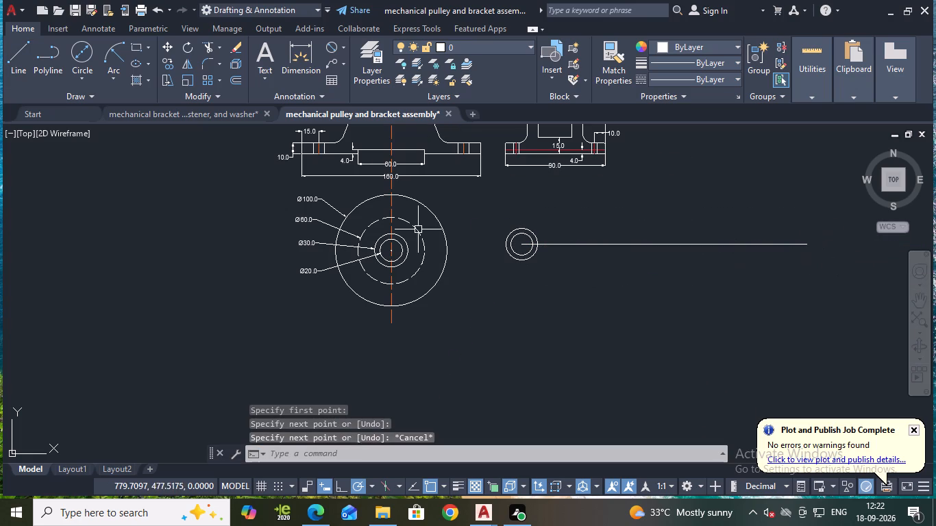
Draw horizontal projection lines rightward from the 28 mm circle's top and bottom quadrants, the bottom one about 164 mm long.
click(25, 44)
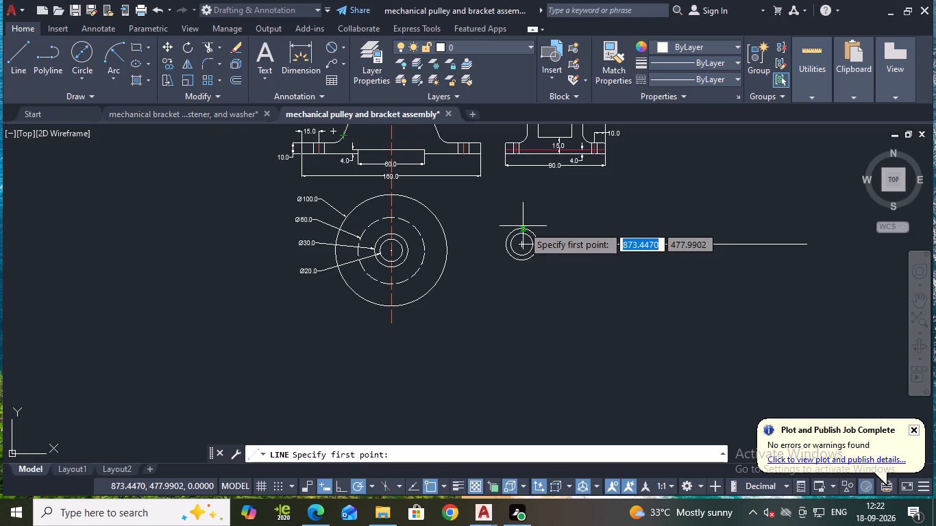
scroll(526, 227, up, 2)
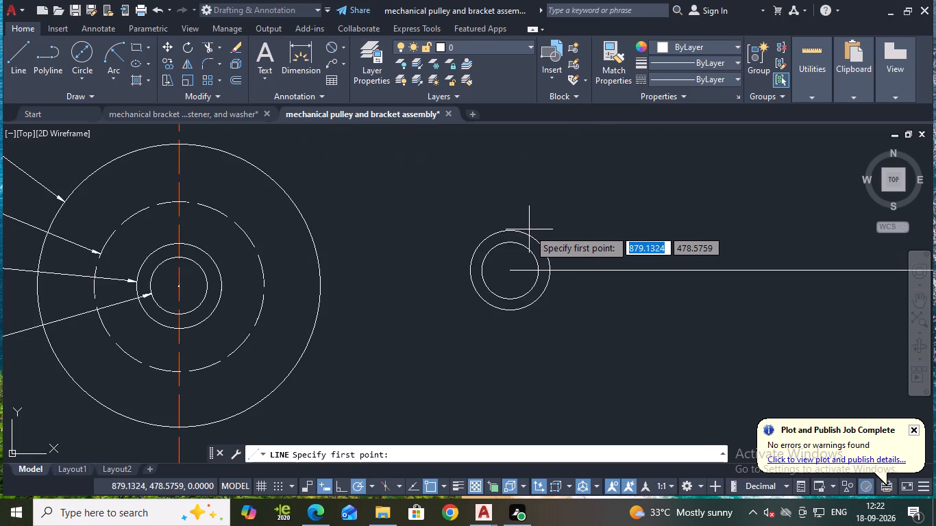
click(508, 230)
middle_drag(857, 238, 856, 238)
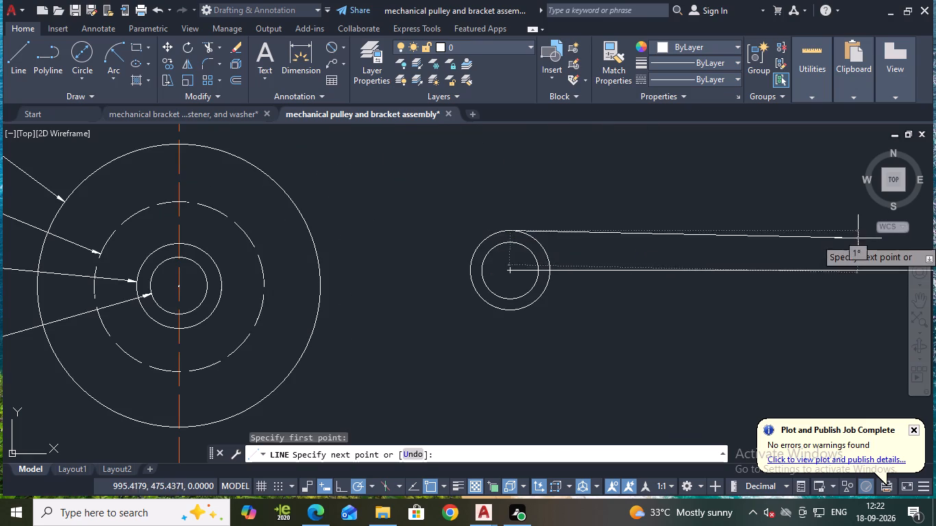
middle_drag(856, 238, 698, 208)
click(761, 201)
key(Escape)
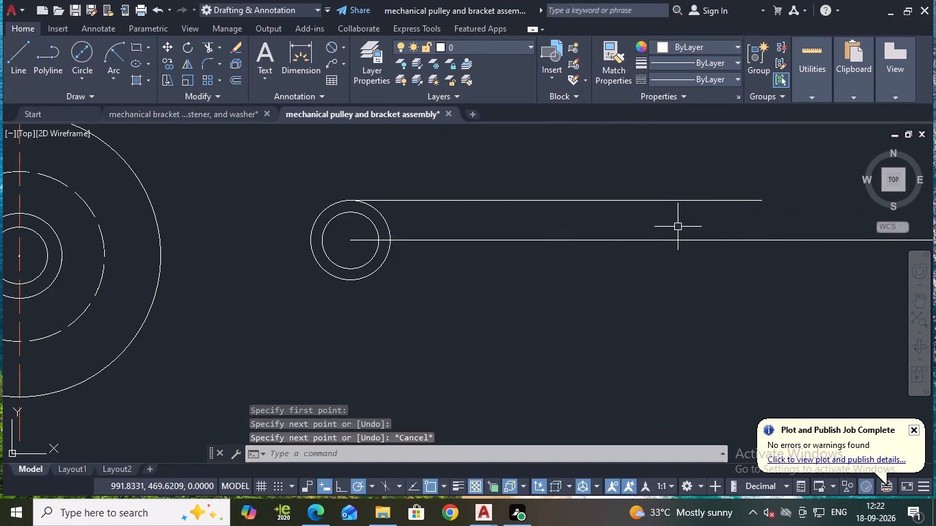
key(space)
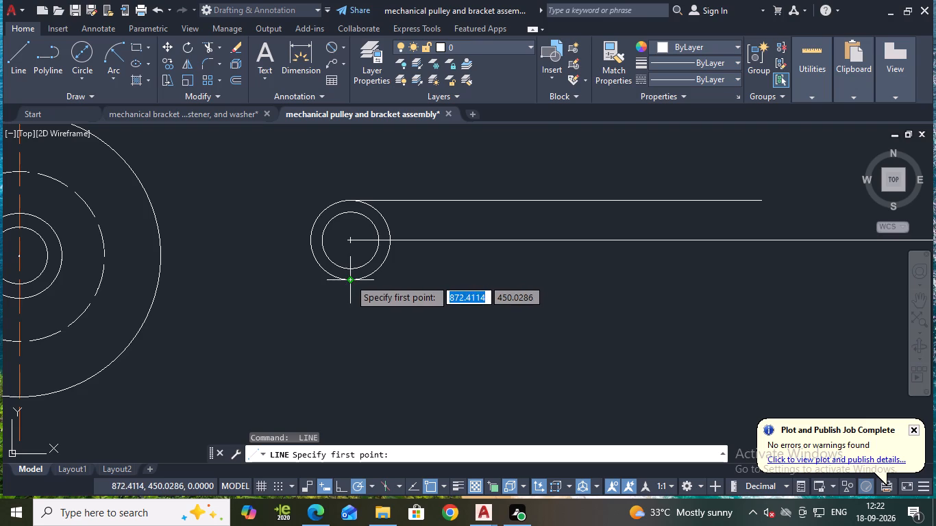
click(349, 279)
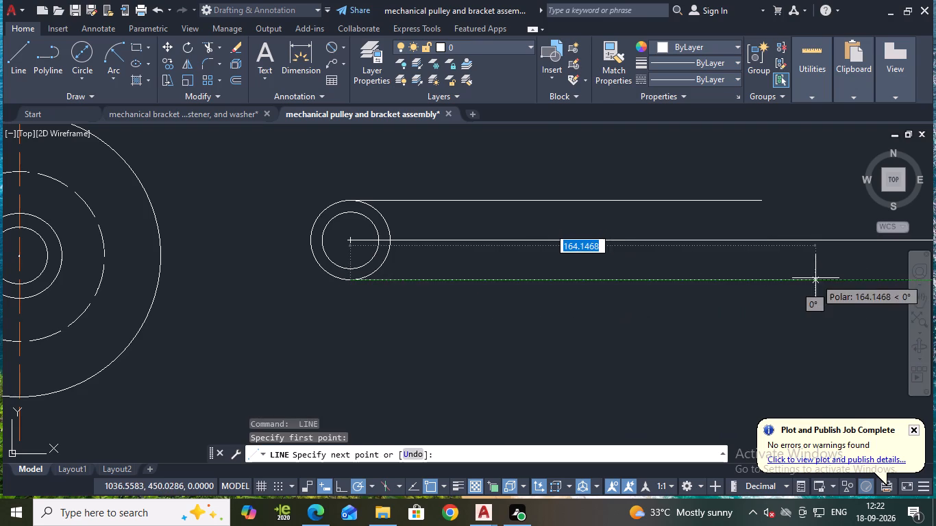
click(815, 278)
key(Escape)
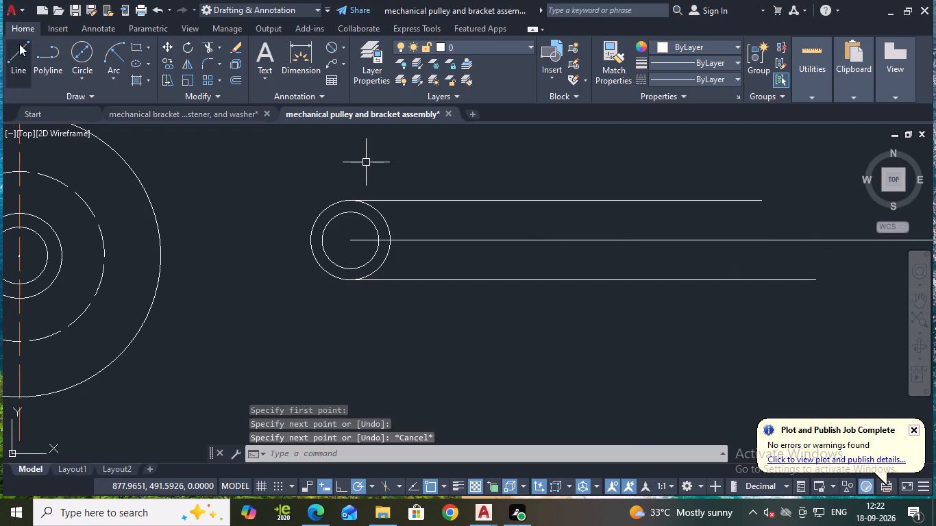
Draw a vertical line joining the upper and lower projection lines, a short distance right of the circles.
click(19, 44)
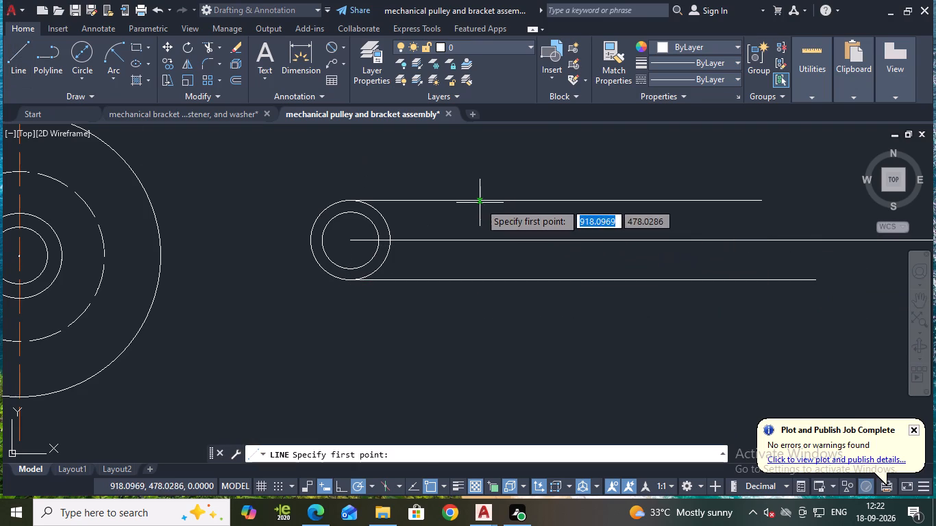
click(480, 203)
key(Escape)
key(space)
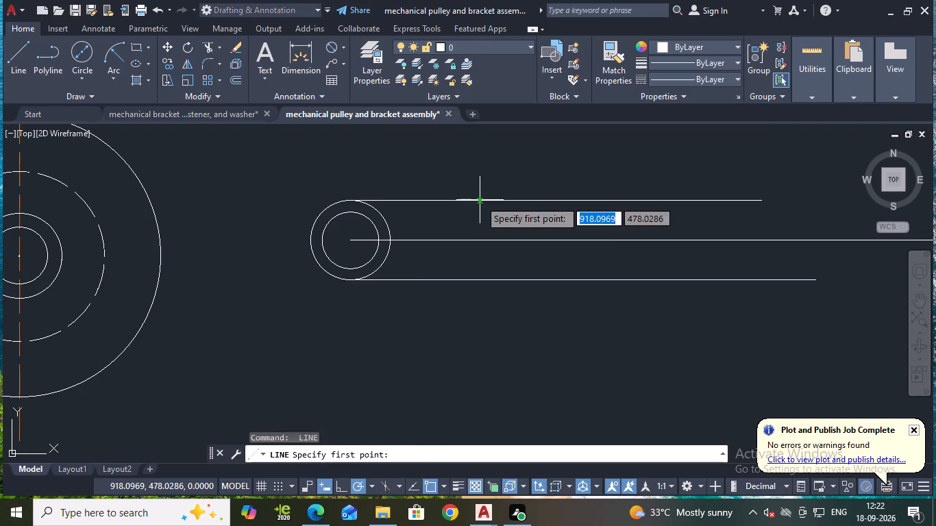
click(480, 200)
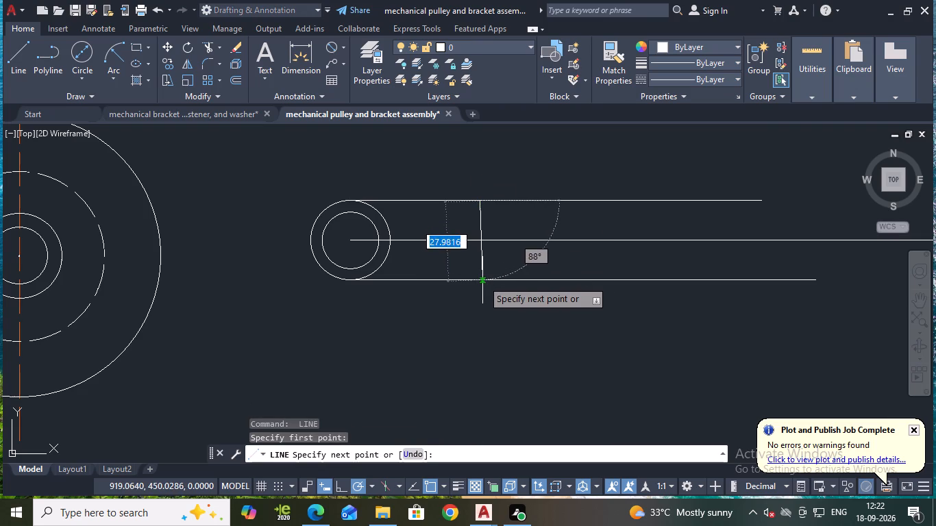
click(480, 280)
key(Escape)
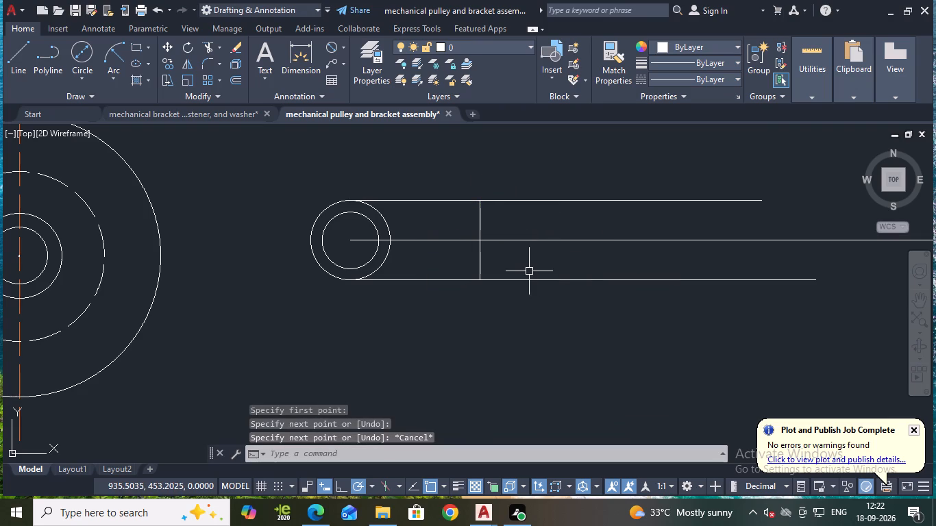
Trim the three horizontal lines between the 28 mm circle and the vertical line.
text(tr)
key(Return)
drag(443, 331, 434, 192)
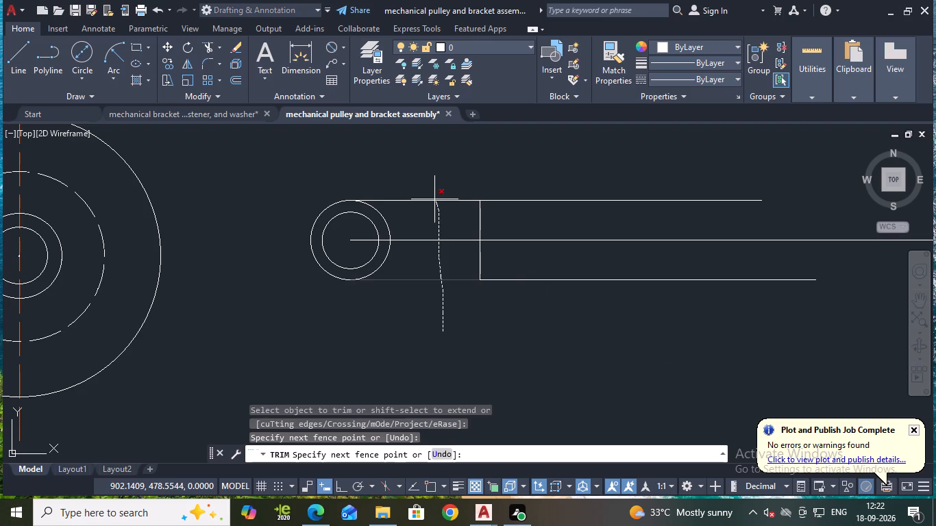
drag(434, 192, 434, 168)
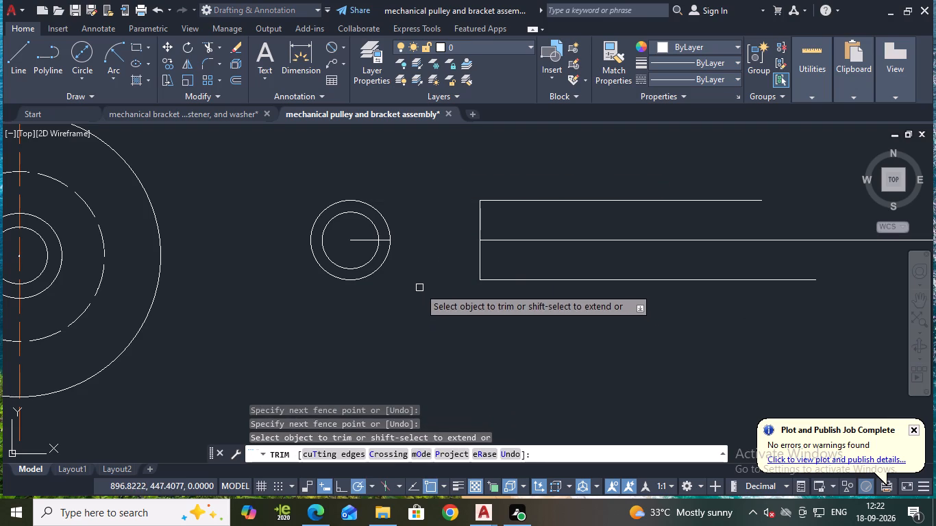
key(Escape)
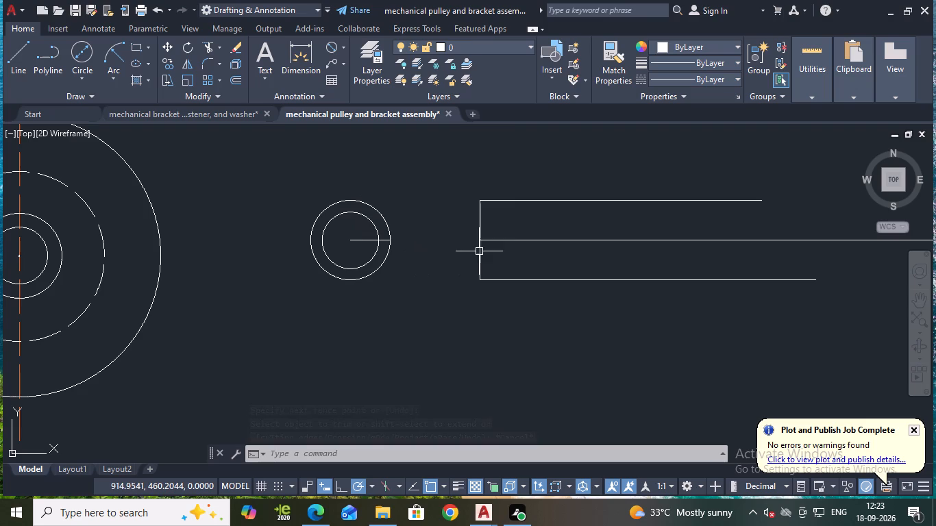
Offset the vertical edge line 5 mm to the right.
key(o)
key(Return)
key(Return)
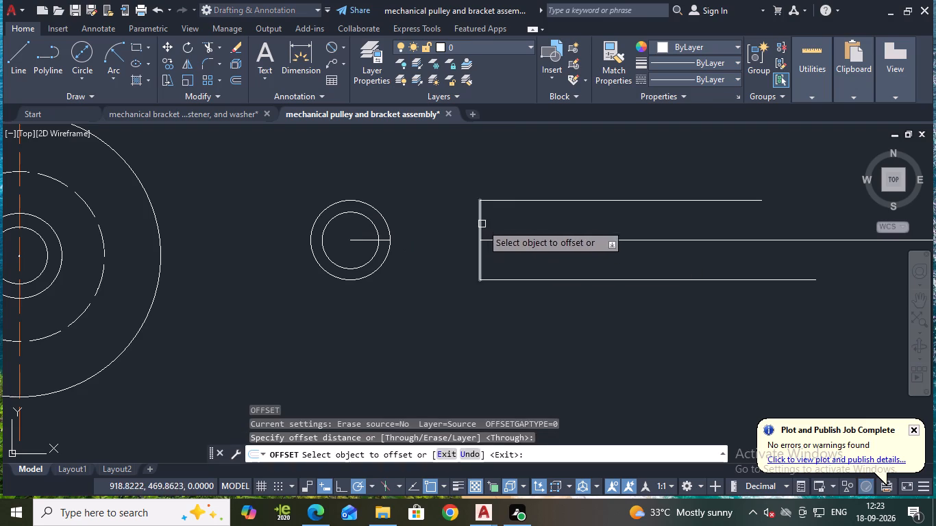
click(482, 224)
key(5)
key(Return)
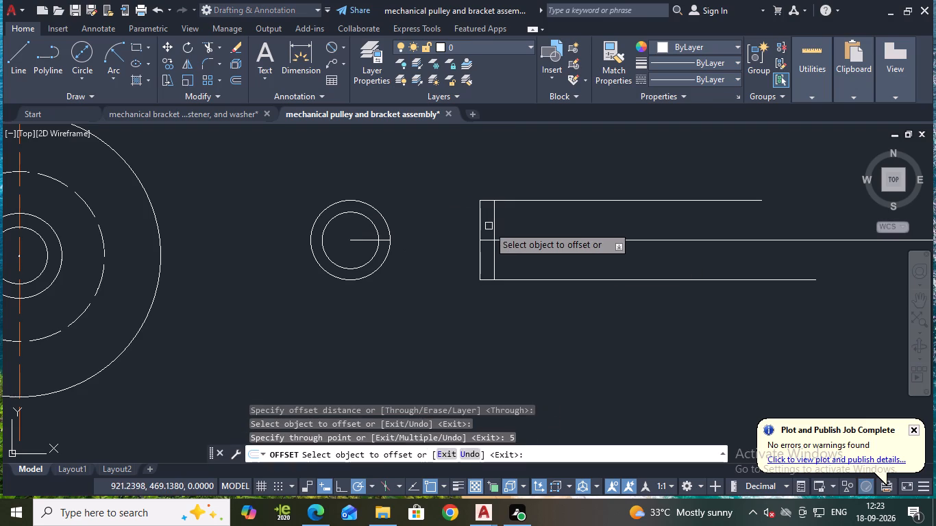
key(Escape)
Draw horizontal projection lines rightward from the 20 mm circle's top and bottom quadrants, the top one about 156 mm long.
click(14, 54)
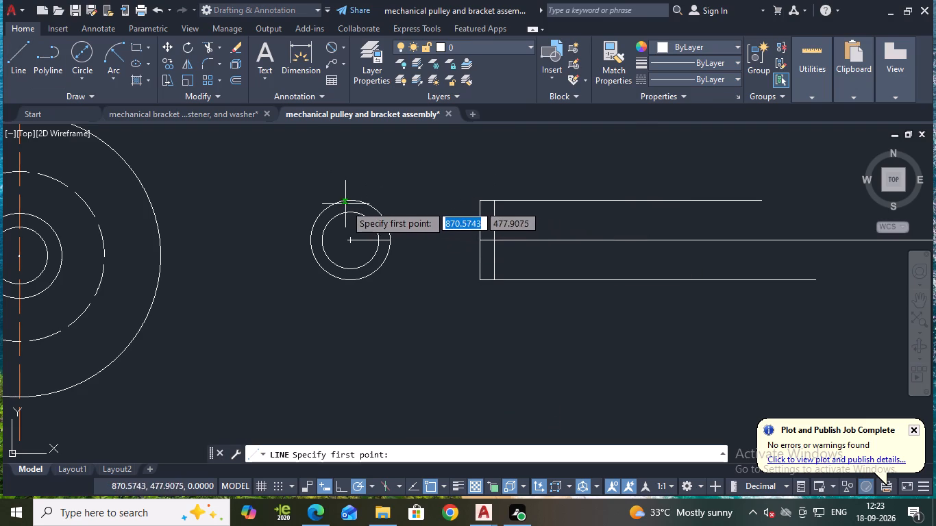
click(352, 214)
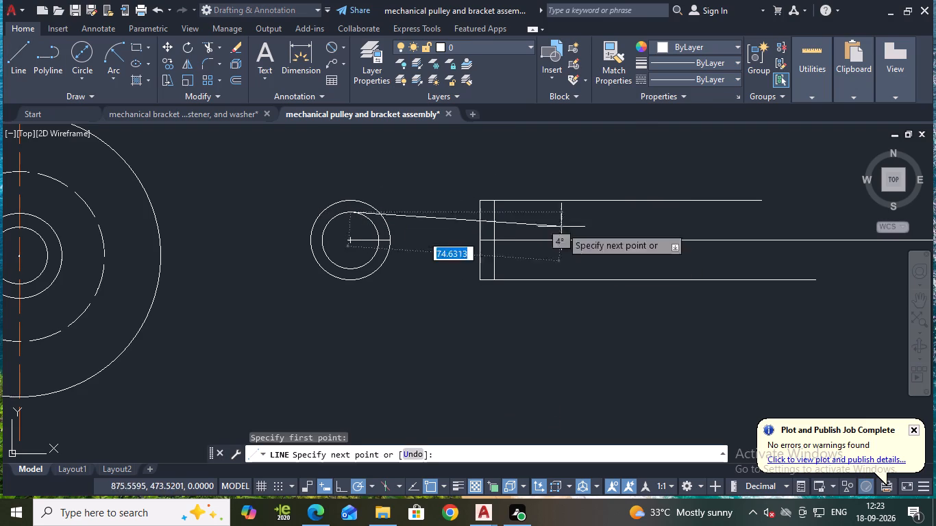
click(793, 213)
key(Escape)
key(space)
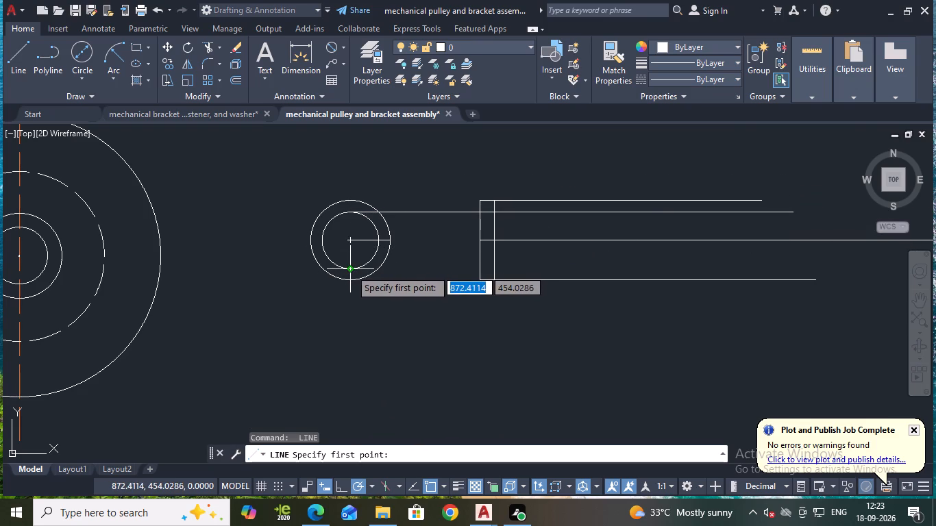
click(349, 269)
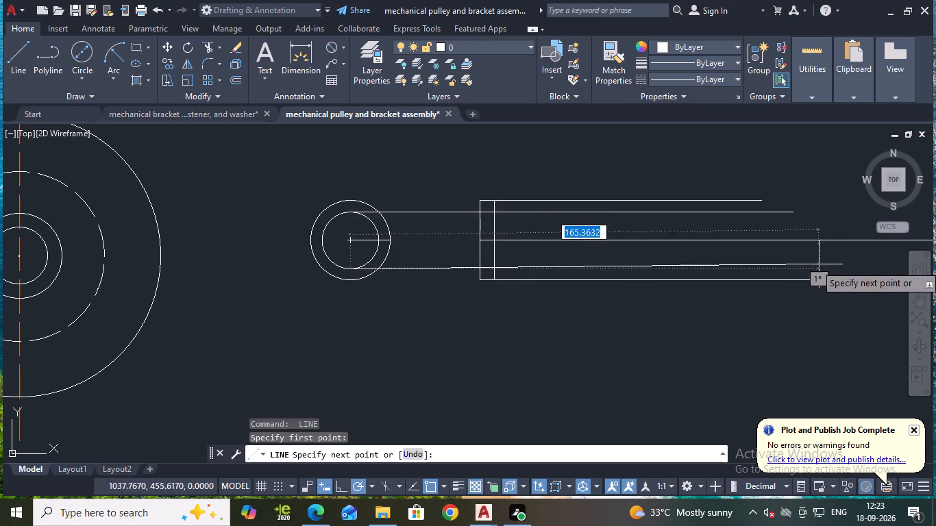
click(823, 271)
key(Escape)
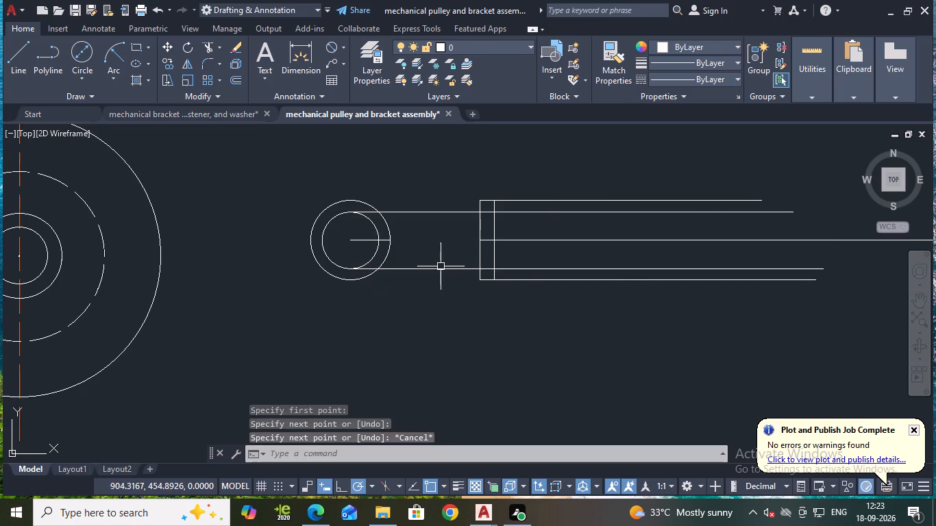
Trim the two 20 mm circle projection lines between the 28 mm circle and the flange's outer vertical edge.
middle_drag(587, 303, 506, 338)
text(tr)
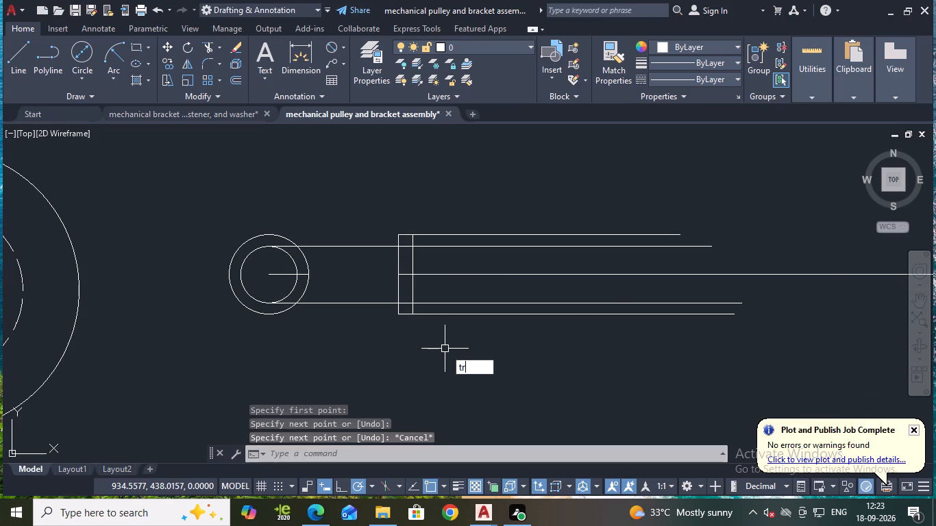
key(Return)
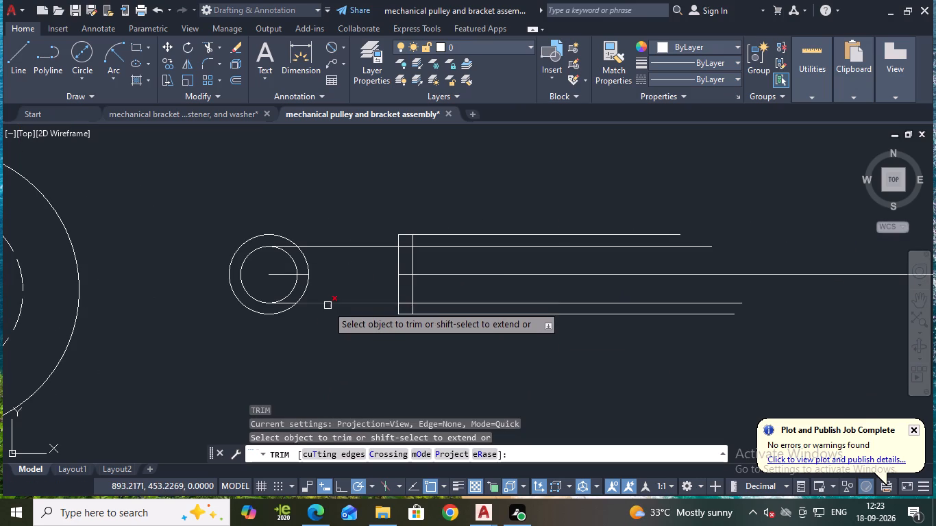
click(328, 305)
click(330, 244)
scroll(299, 288, up, 2)
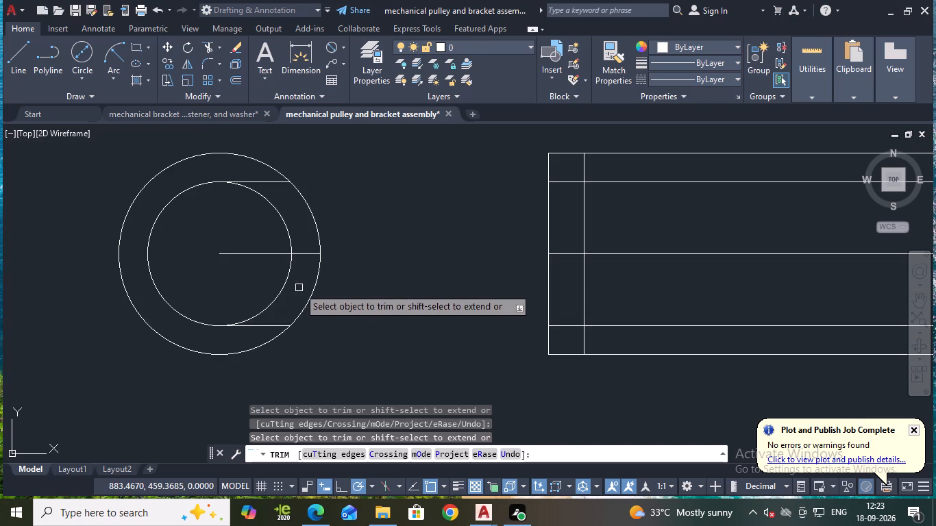
key(Escape)
Erase the three leftover horizontal line stubs inside the end-view circles.
click(308, 254)
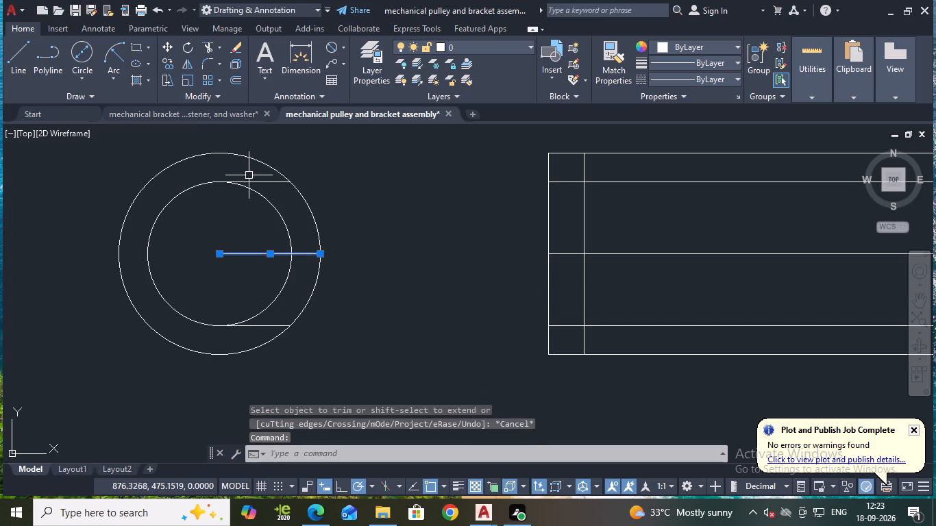
click(260, 181)
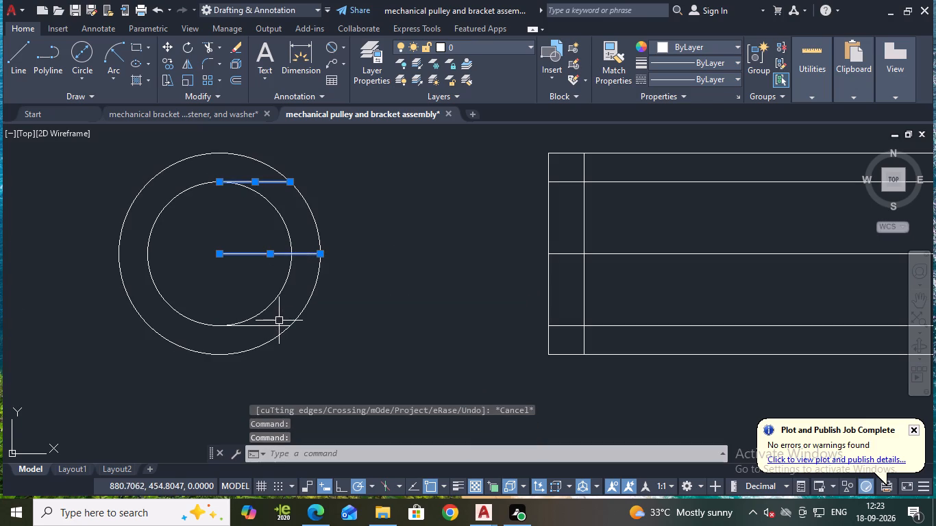
click(273, 326)
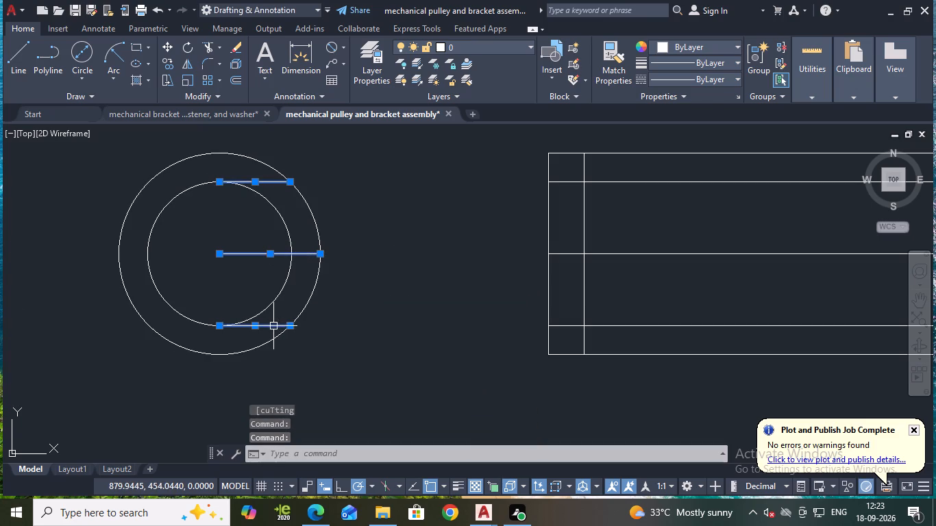
key(e)
key(Return)
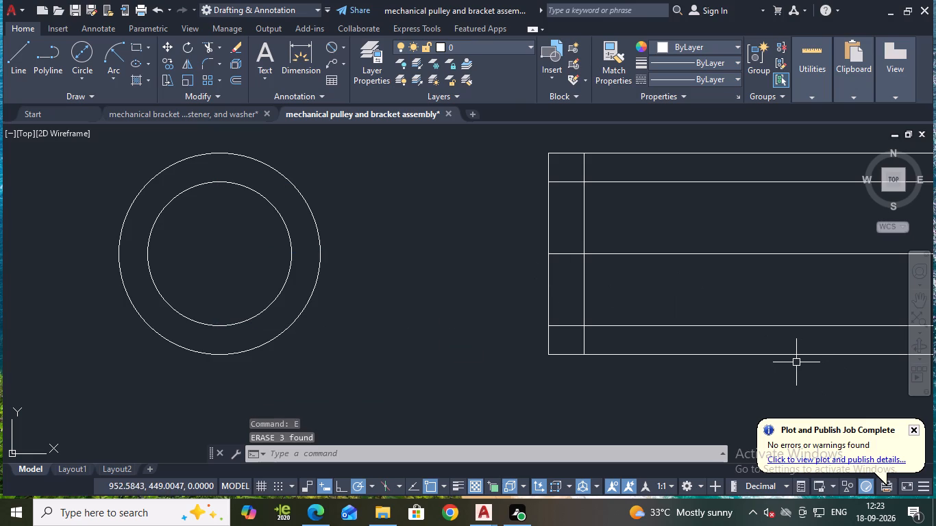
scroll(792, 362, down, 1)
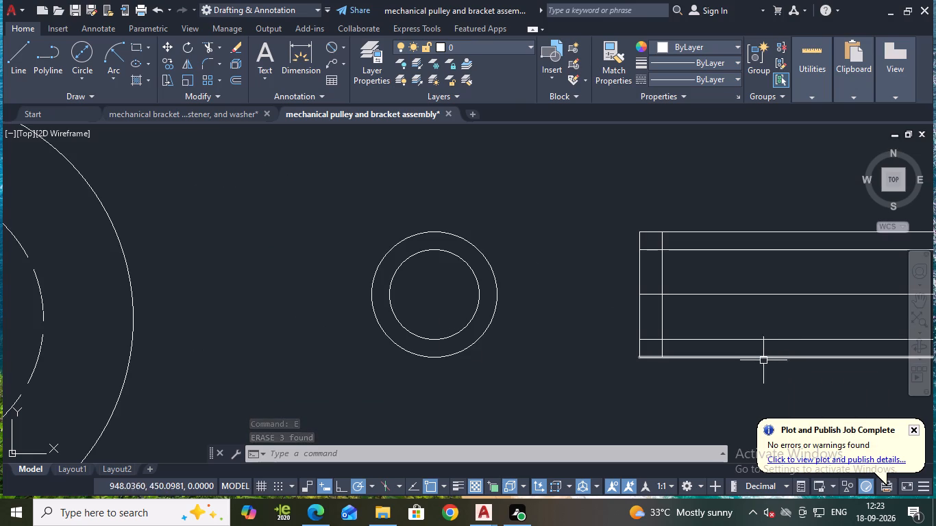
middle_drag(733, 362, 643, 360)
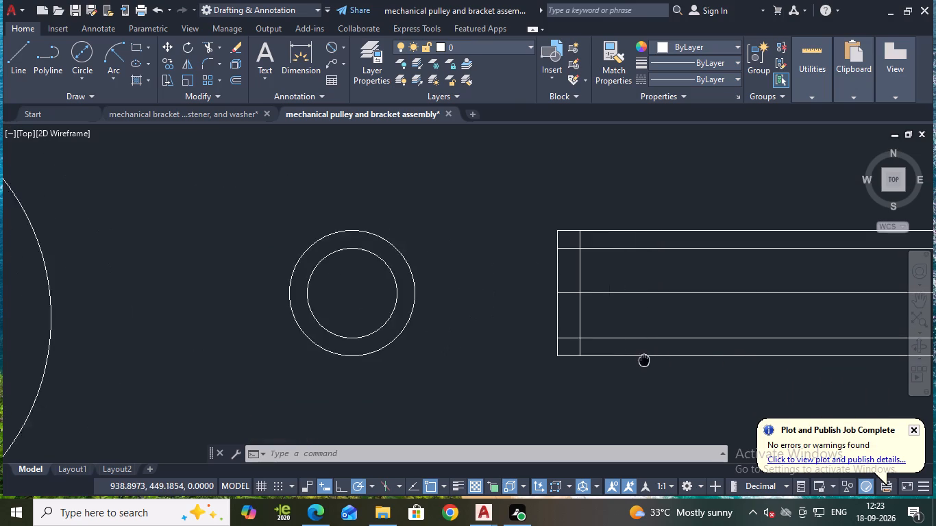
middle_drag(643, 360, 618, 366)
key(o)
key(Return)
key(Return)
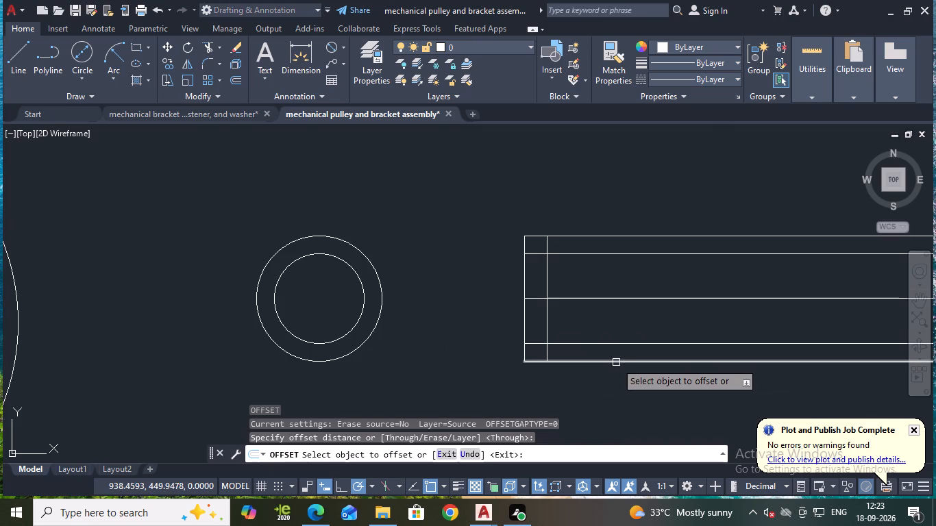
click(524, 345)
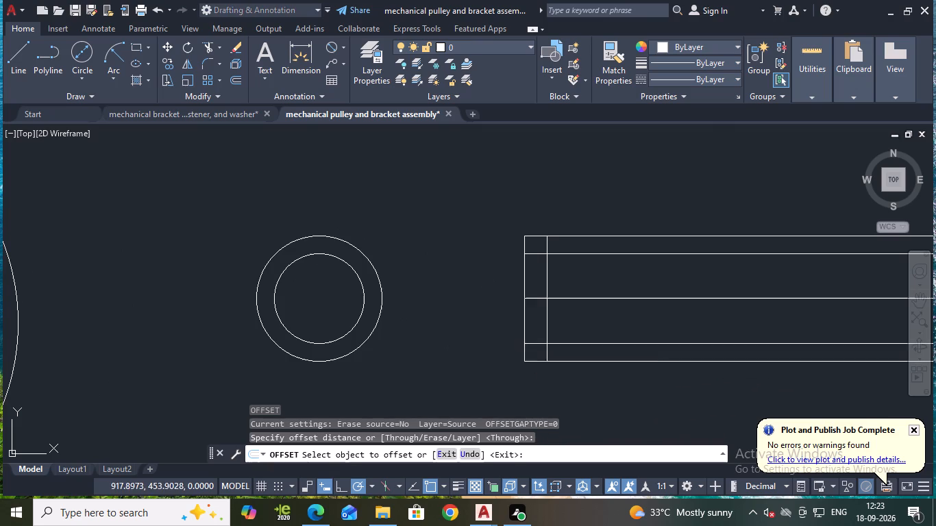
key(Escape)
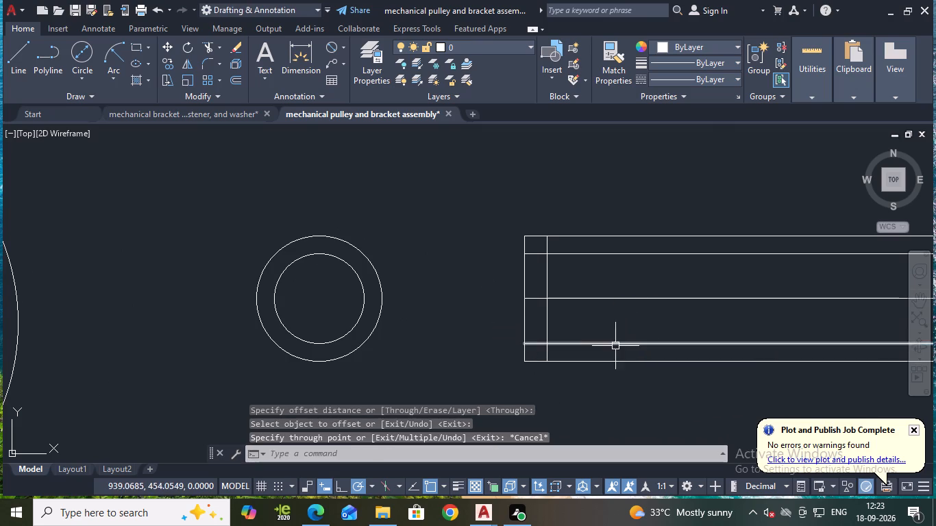
Offset the flange's outer vertical edge 65 mm to the right to form the shaft's end line.
key(space)
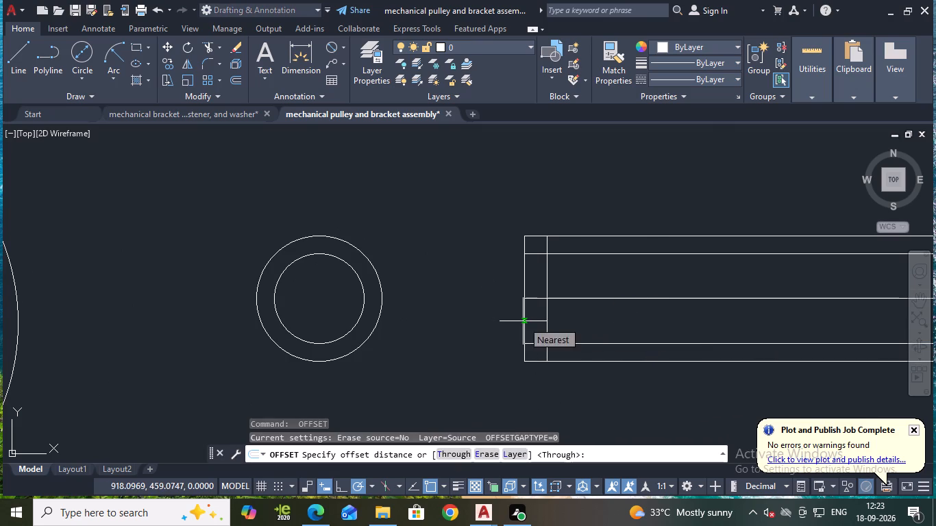
key(Return)
click(525, 322)
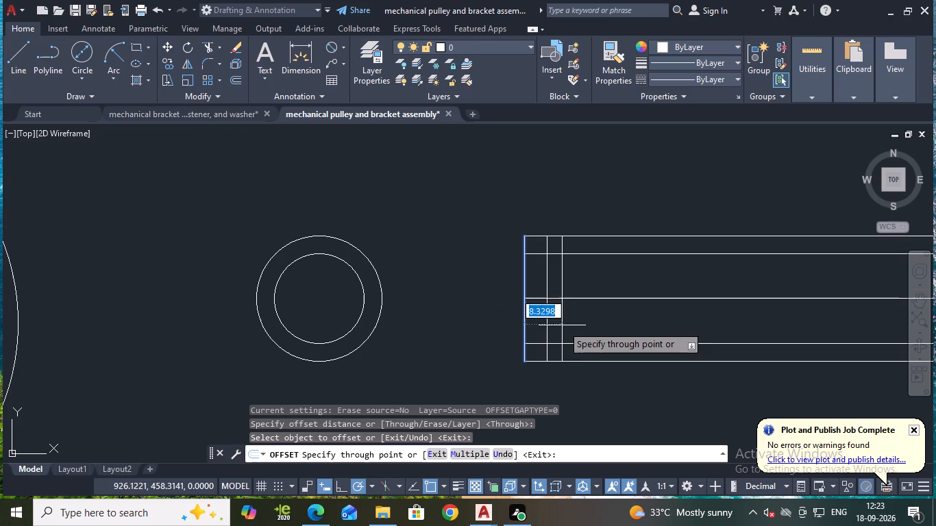
text(65)
key(Return)
scroll(573, 328, down, 1)
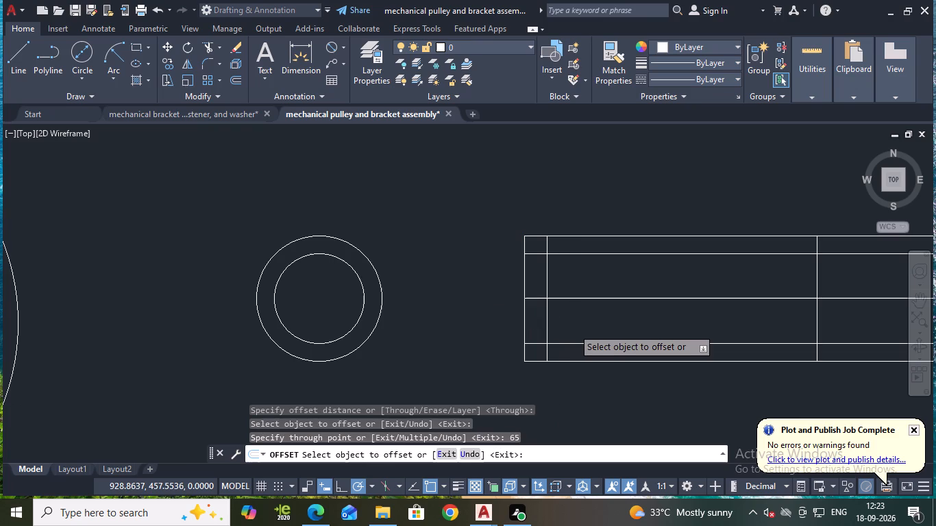
middle_drag(568, 325, 439, 331)
key(Escape)
Trim all five horizontal lines where they extend beyond the shaft's end line.
text(tr)
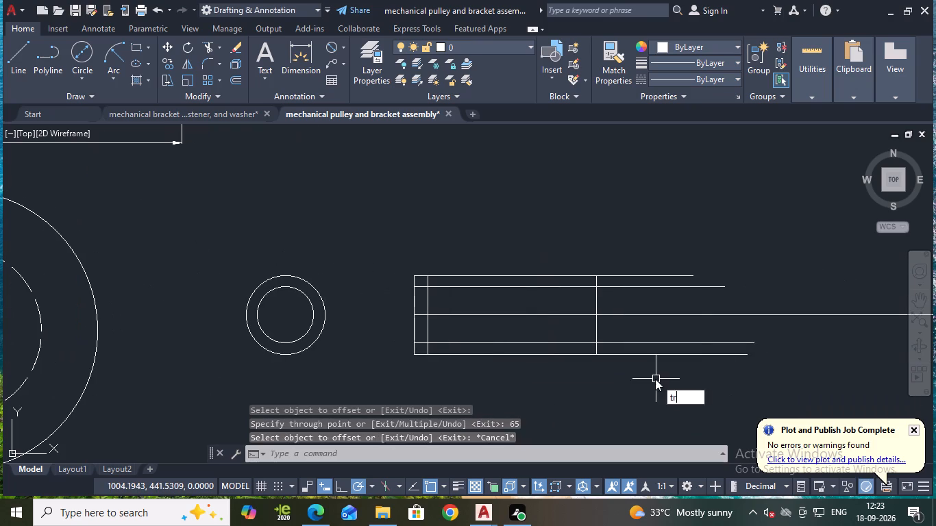
key(Return)
drag(615, 220, 656, 414)
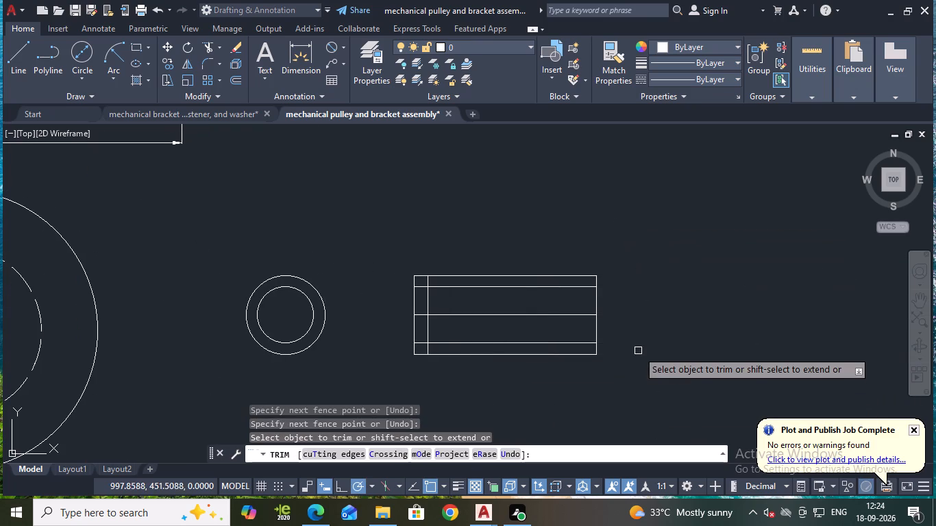
Trim the outer flange-height lines between flange and shaft end, plus the end line's stubs above and below the shaft.
click(588, 276)
click(598, 279)
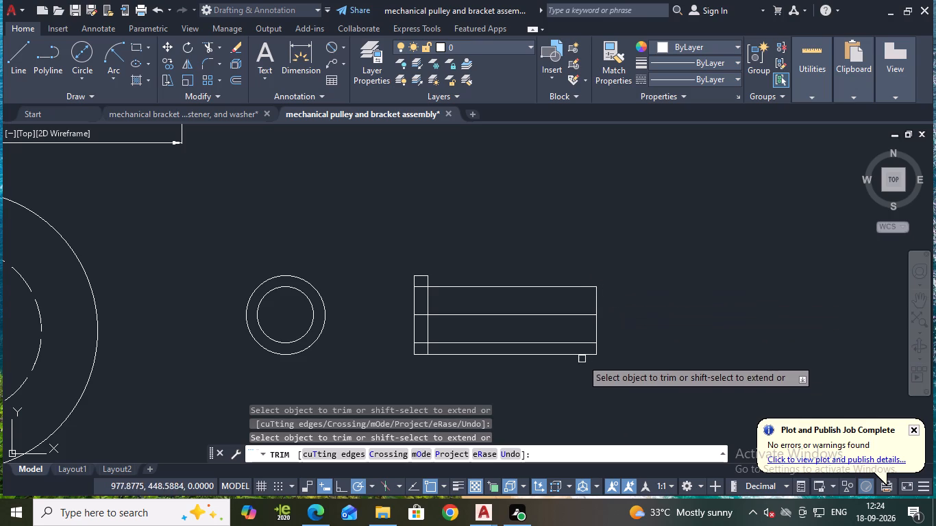
click(577, 356)
click(597, 350)
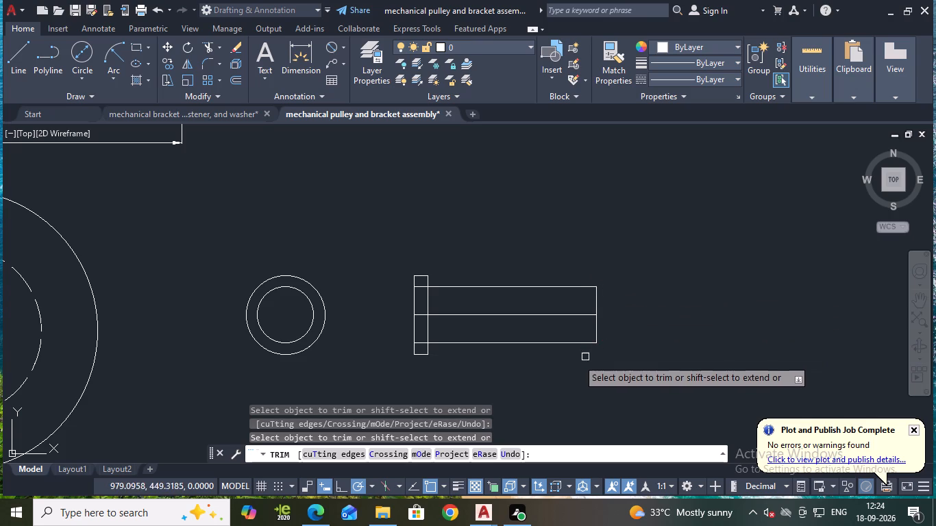
Trim the upper and lower shaft edge lines inside the flange, leaving the centre line.
scroll(441, 370, up, 1)
middle_drag(524, 388, 544, 389)
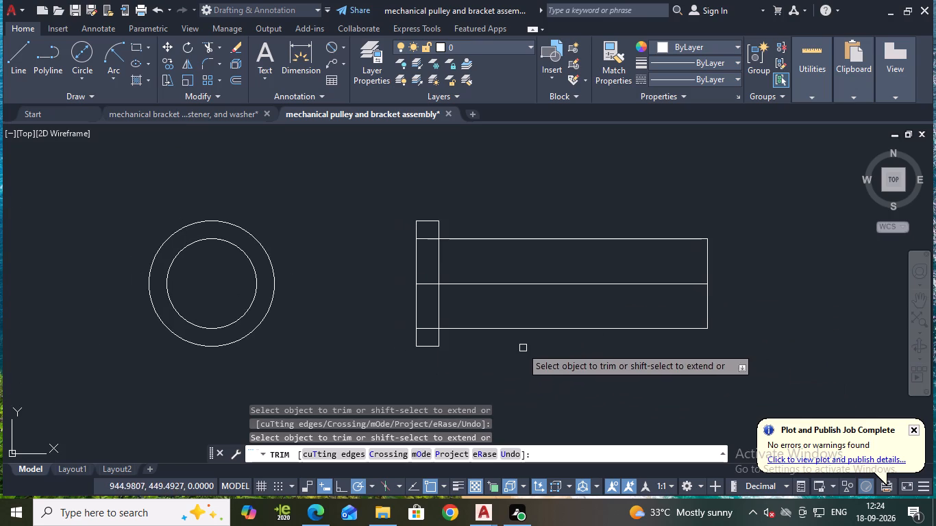
click(430, 331)
click(420, 241)
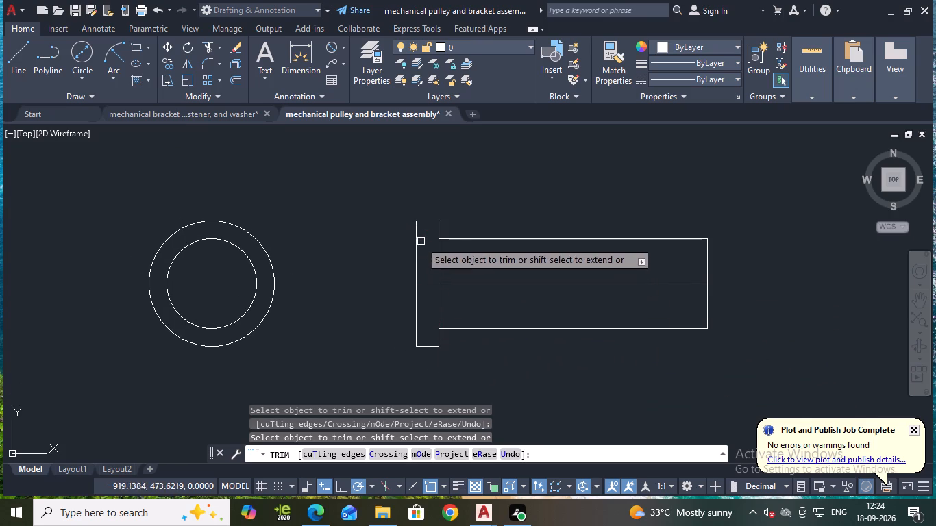
scroll(556, 337, down, 1)
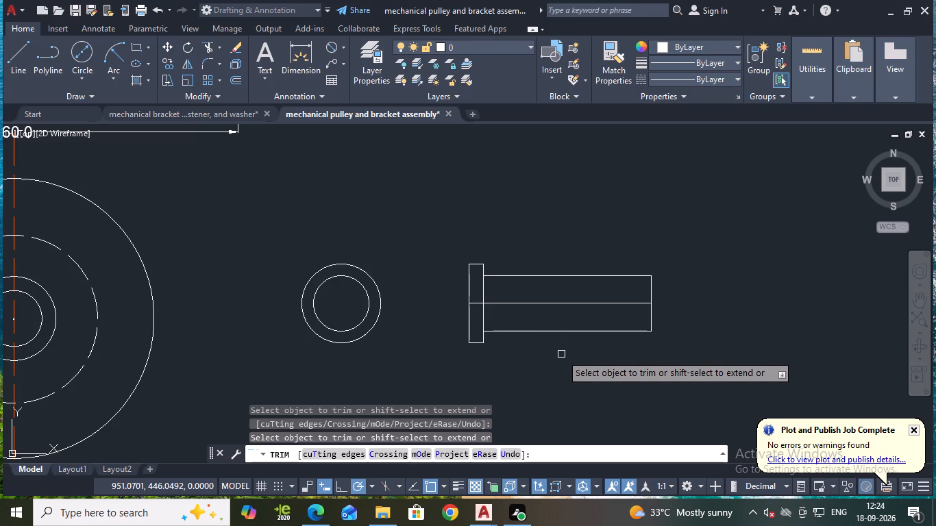
key(Escape)
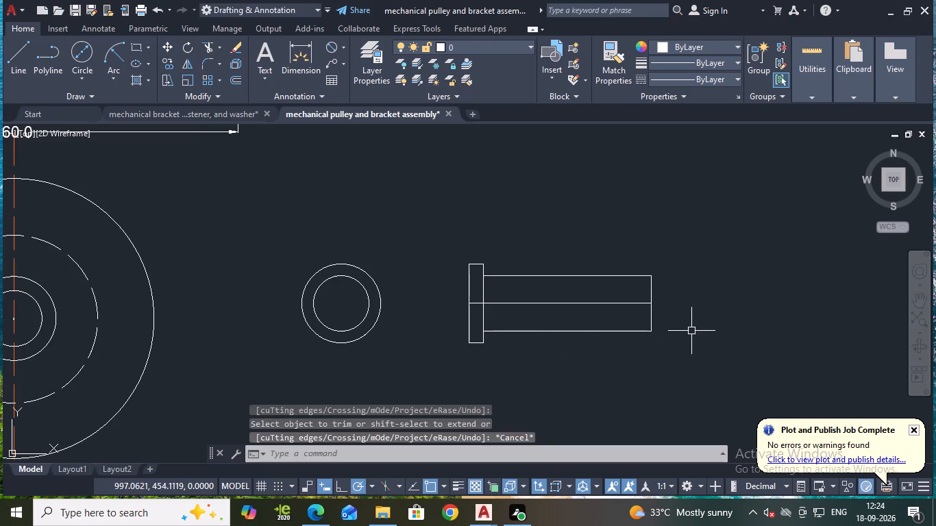
key(space)
key(Escape)
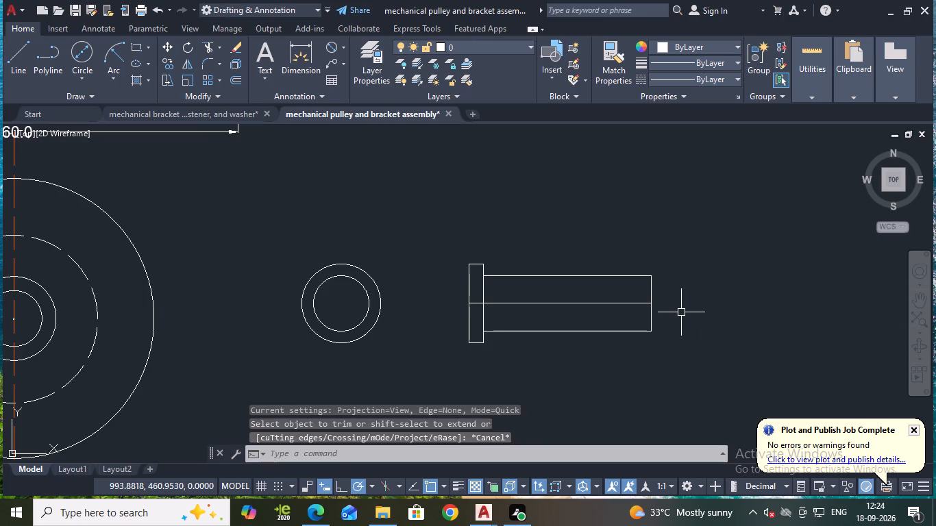
Offset the shaft's free end line 8 mm inward toward the flange.
key(o)
key(Return)
key(Return)
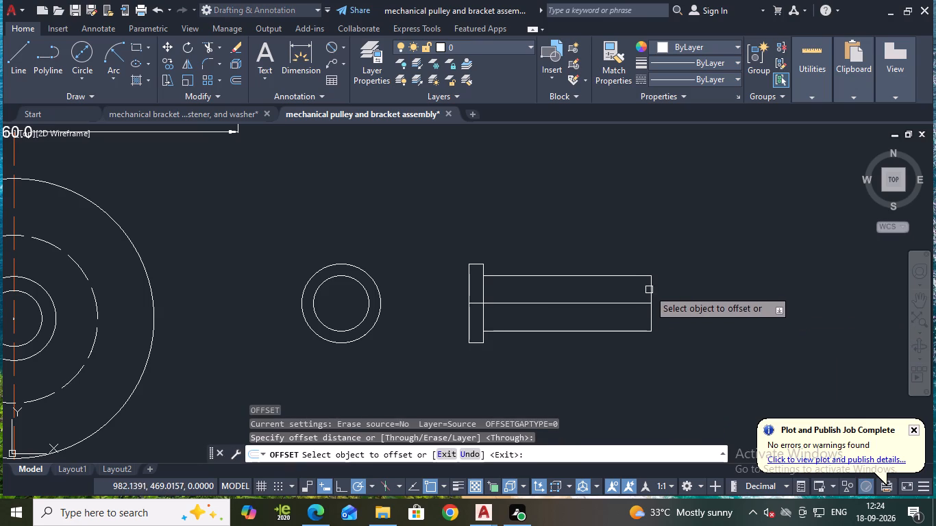
click(650, 290)
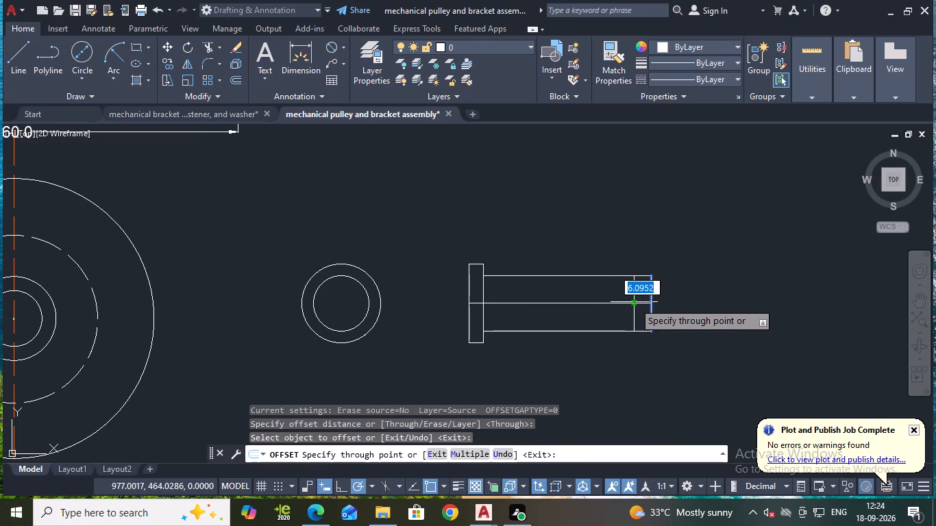
key(8)
key(Return)
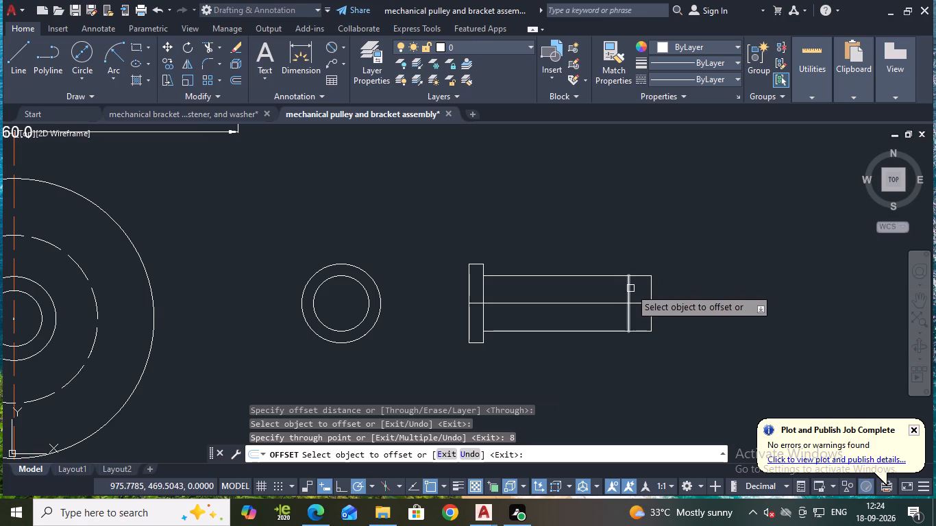
Offset the new inner vertical line 2.5 mm to each side to mark the cross hole's edges.
click(628, 290)
text(2.5)
key(Return)
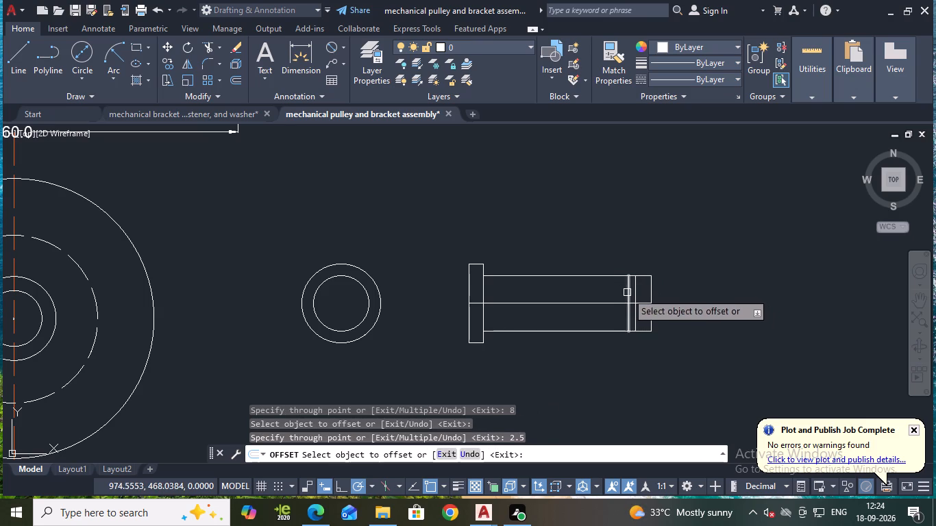
drag(627, 292, 617, 292)
text(2.5)
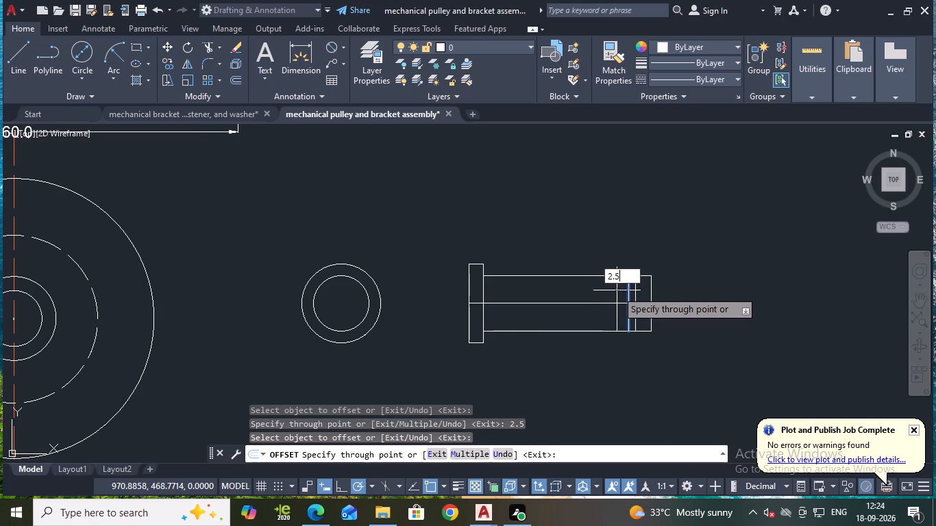
key(Return)
key(Escape)
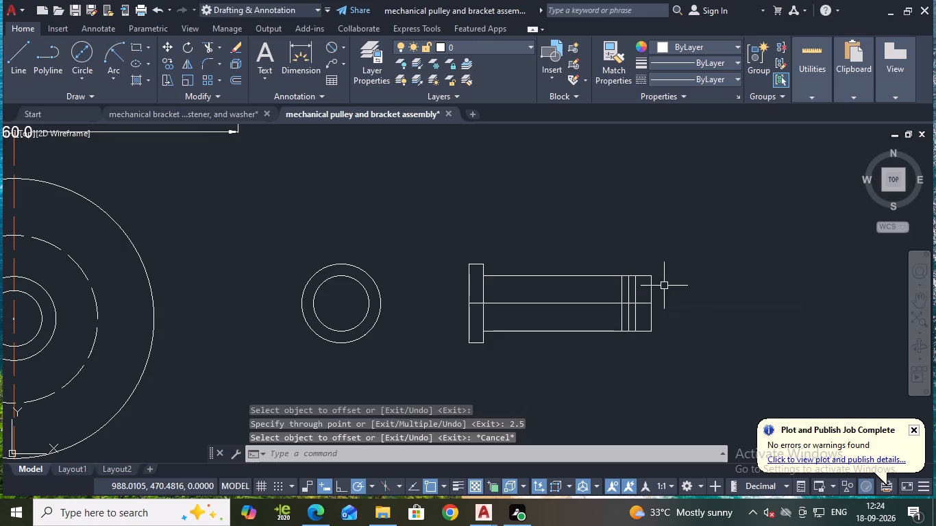
Change the linetype of the three vertical lines near the shaft's free end to HIDDEN.
scroll(623, 288, up, 1)
click(619, 291)
click(628, 293)
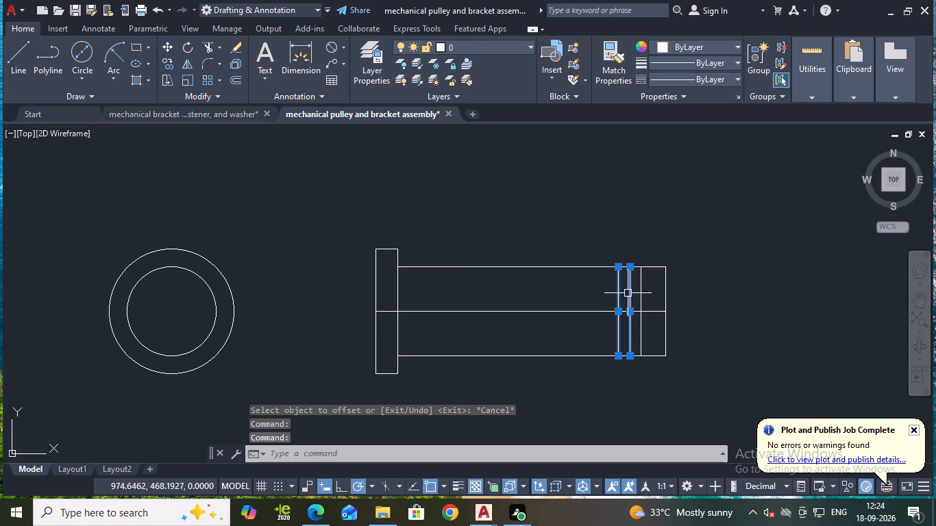
click(643, 297)
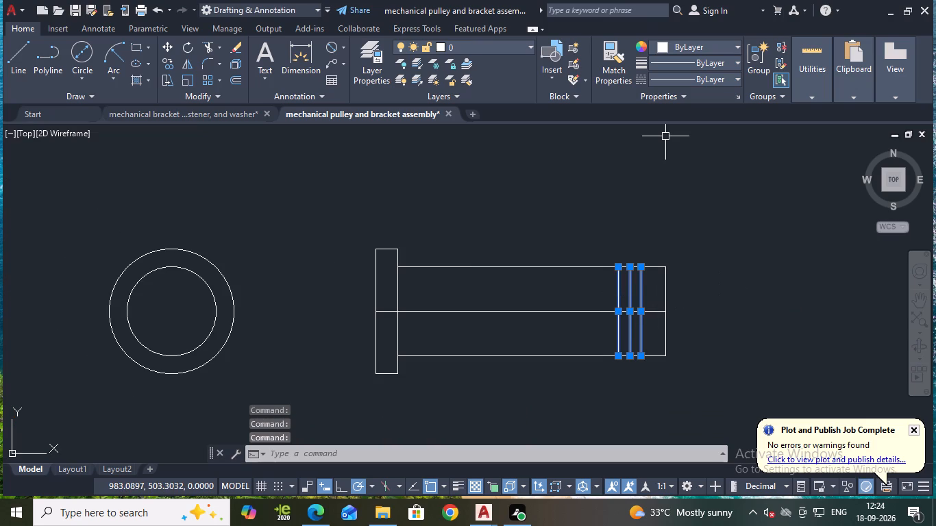
click(693, 82)
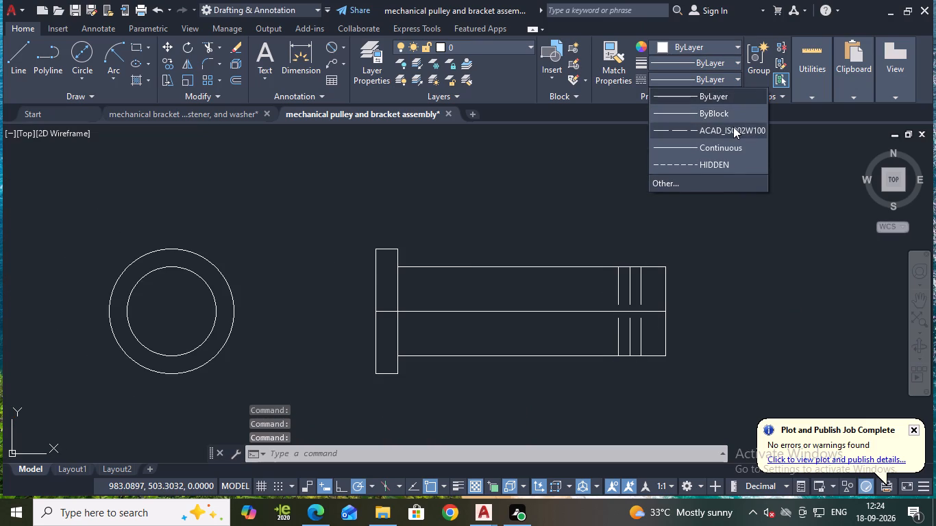
click(726, 165)
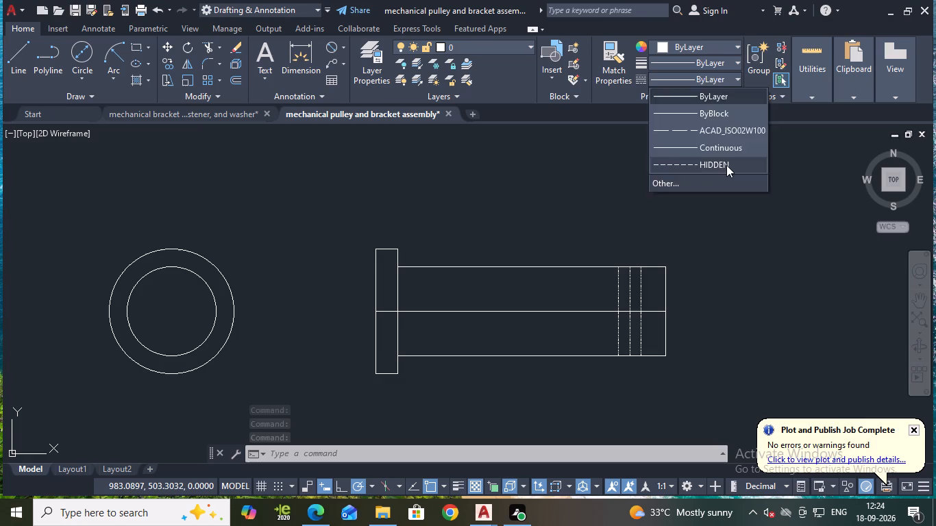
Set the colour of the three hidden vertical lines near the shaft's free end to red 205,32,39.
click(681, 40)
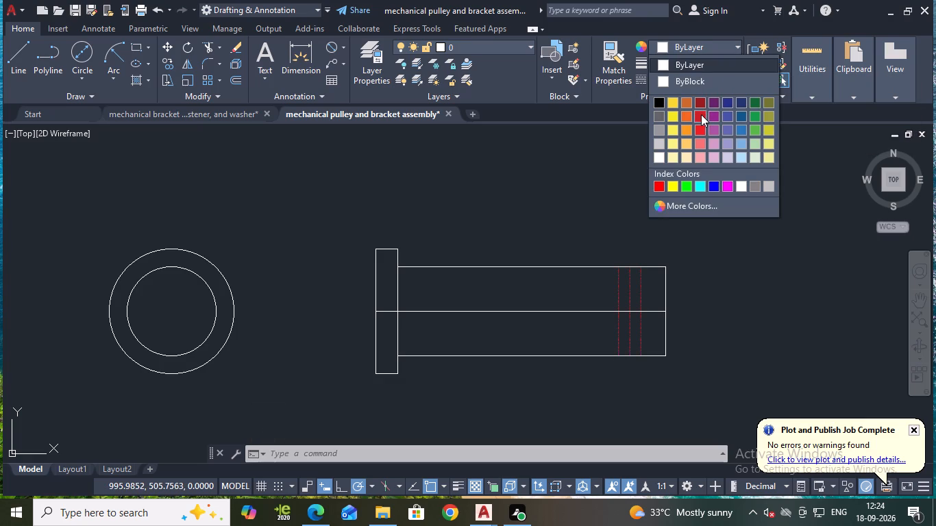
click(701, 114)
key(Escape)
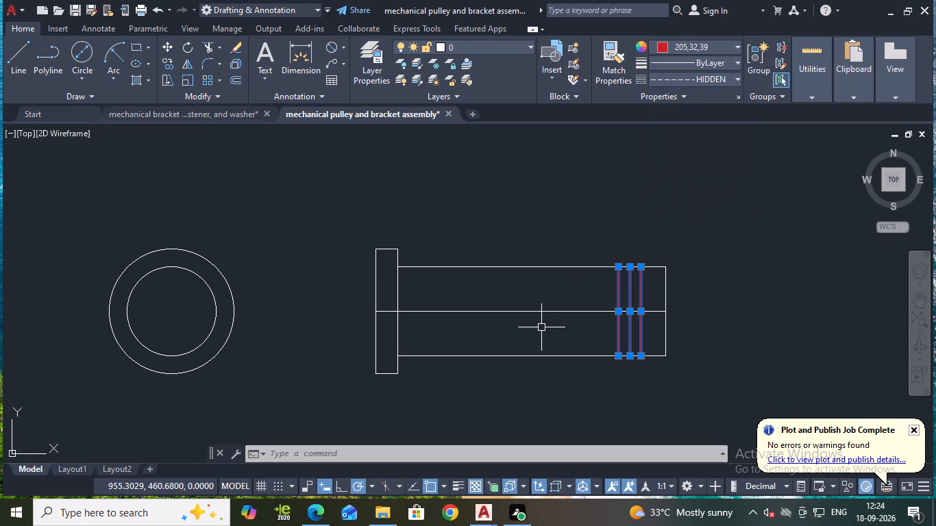
Set the shaft's centre line and the three vertical lines to HIDDEN linetype and orange colour 205,105,40.
click(537, 311)
click(687, 65)
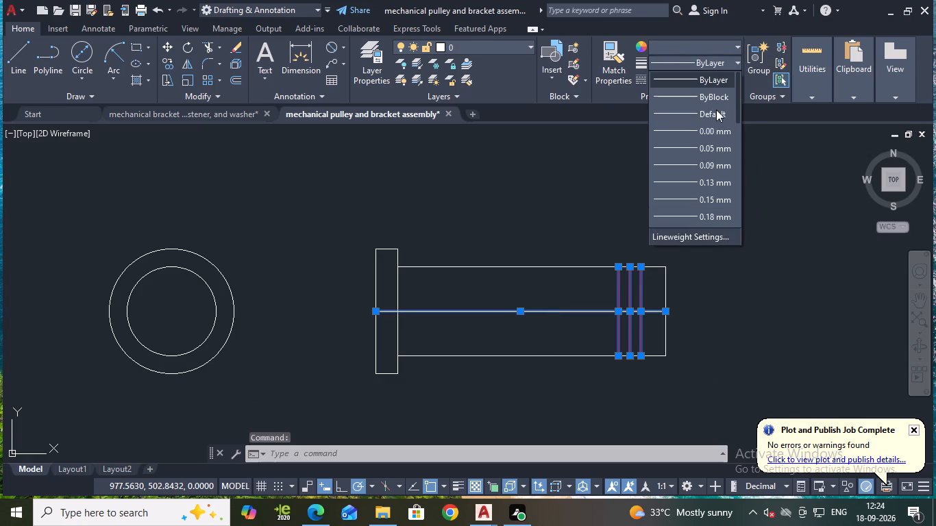
click(694, 58)
click(713, 81)
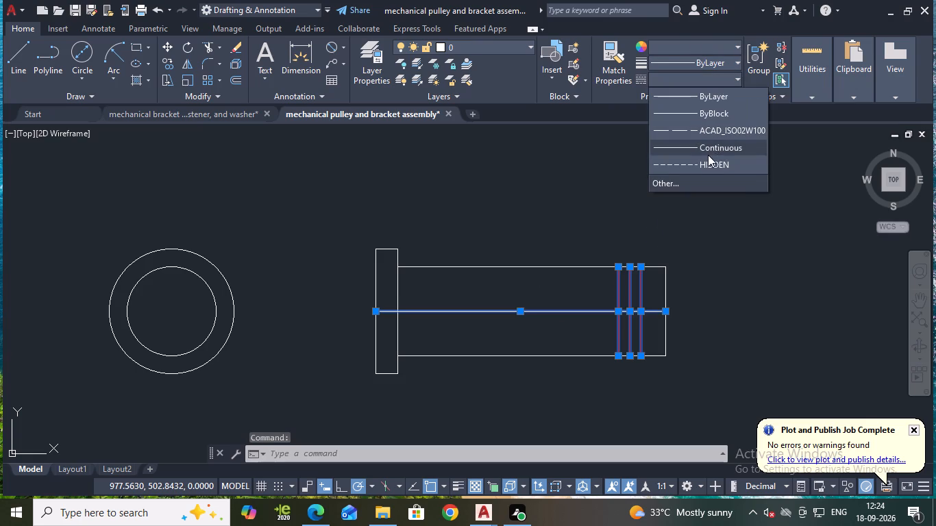
click(705, 162)
click(698, 44)
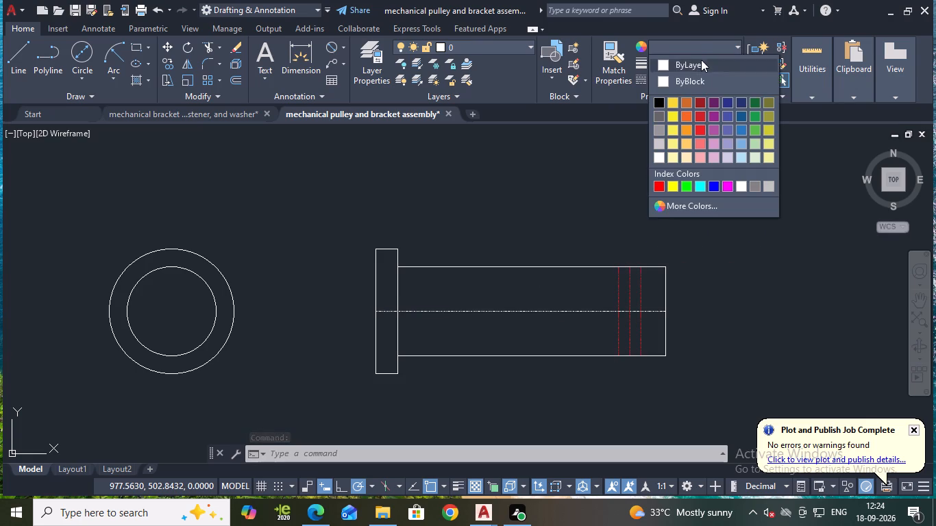
click(684, 105)
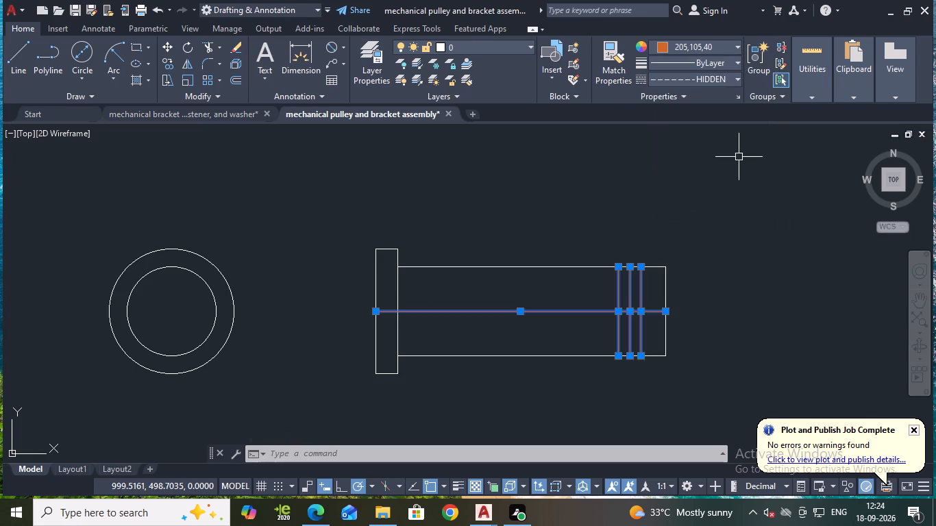
key(Escape)
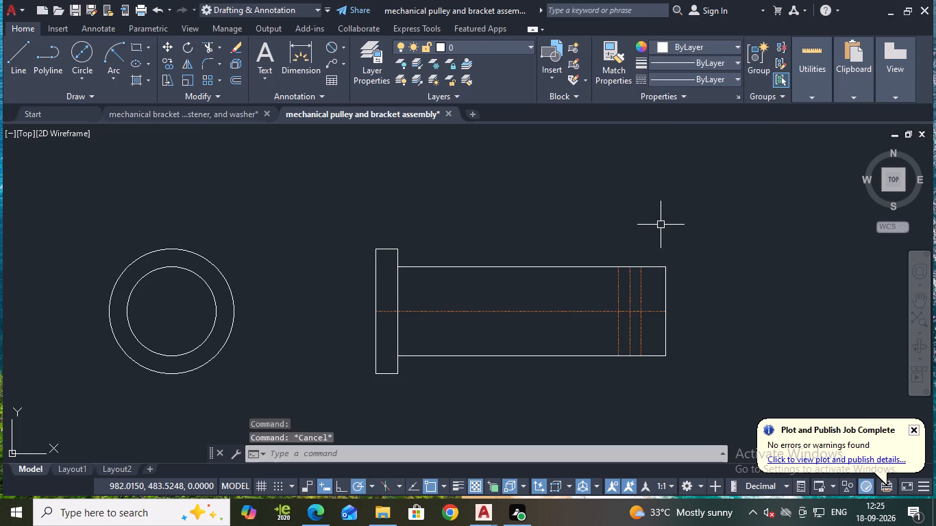
Save the drawing.
key(ctrl+s)
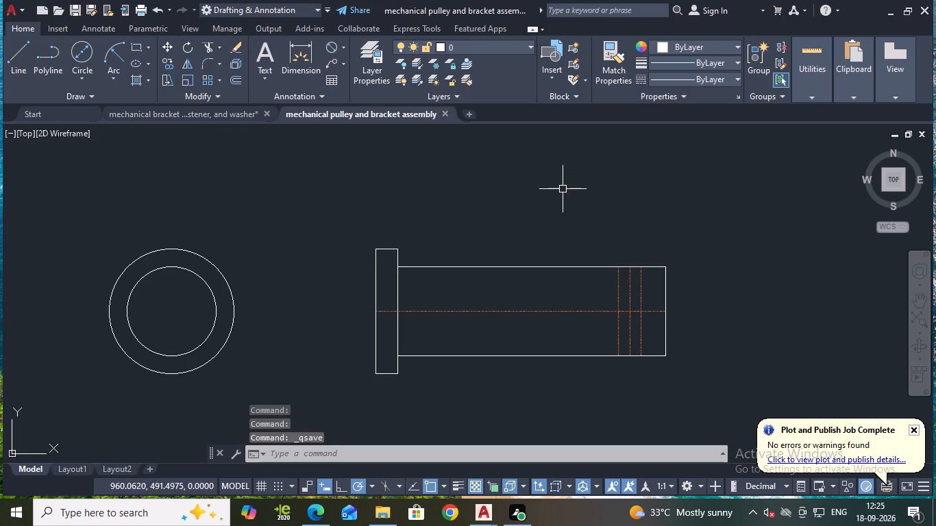
Draw a 10 mm vertical line from the centre of the pin's end-view circles down to the inner circle.
scroll(563, 189, down, 1)
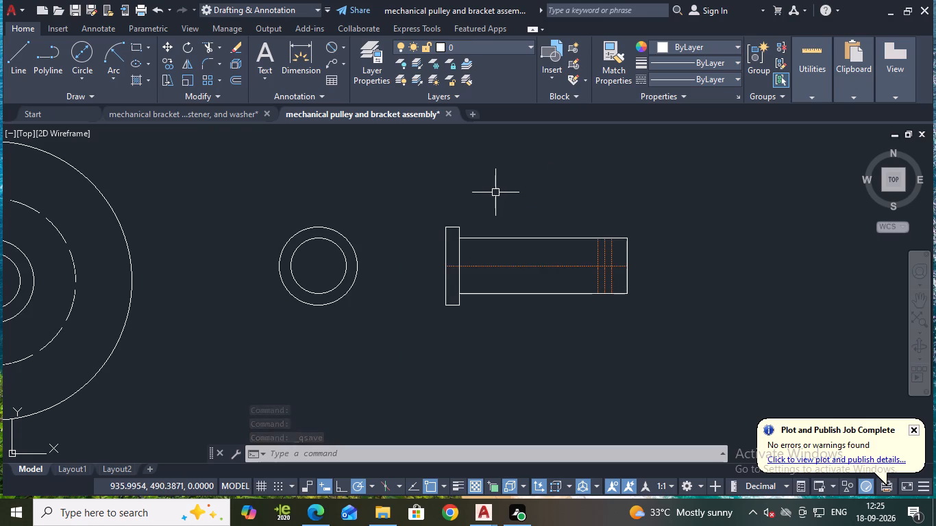
scroll(495, 193, up, 1)
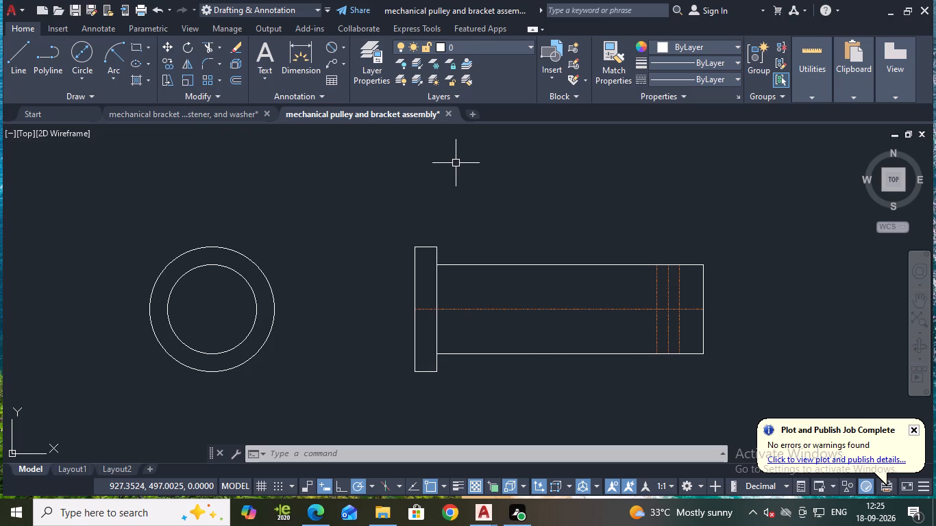
scroll(456, 163, down, 1)
click(22, 52)
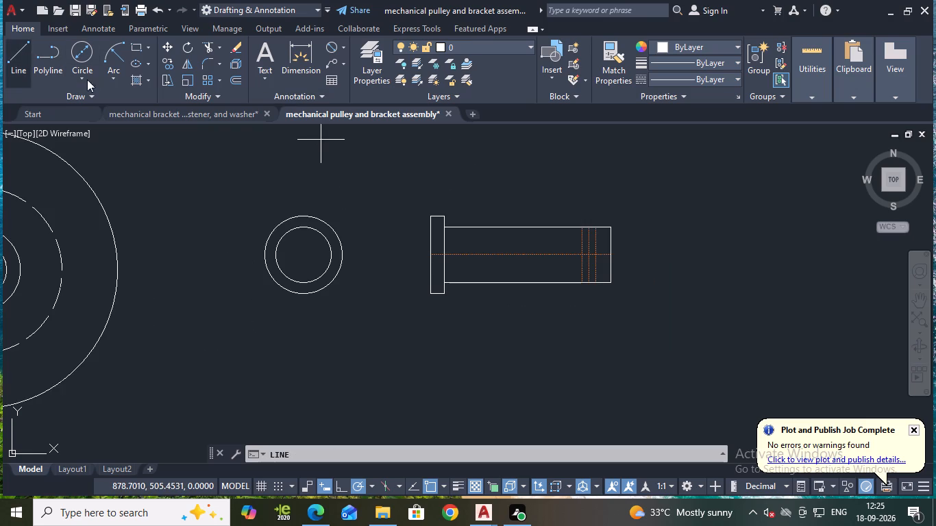
click(303, 255)
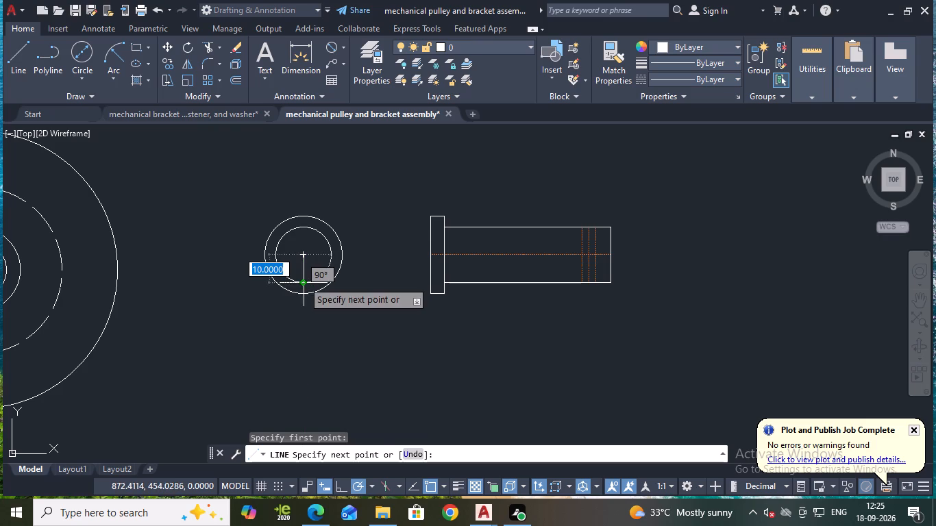
click(303, 281)
key(Escape)
Offset the vertical line in the end view 2.5 mm to its right.
scroll(328, 251, up, 2)
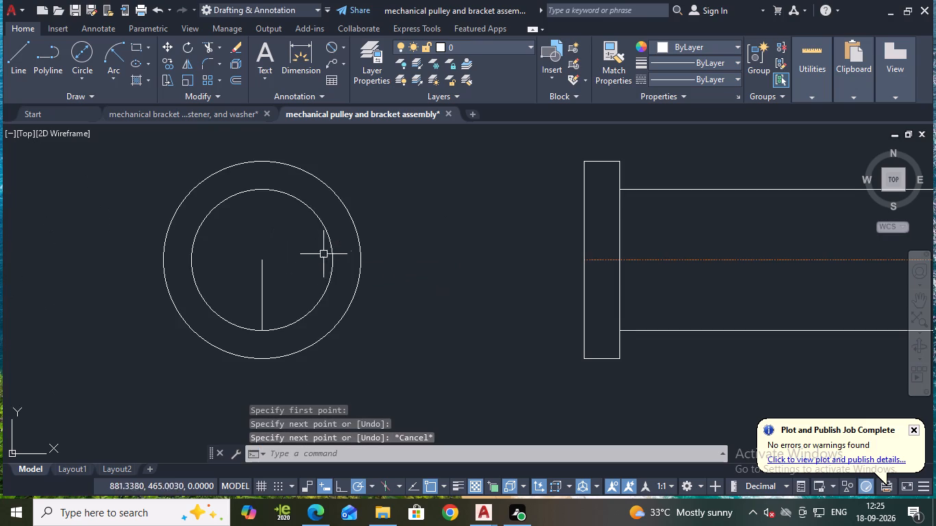
key(o)
key(Return)
key(Return)
key(Return)
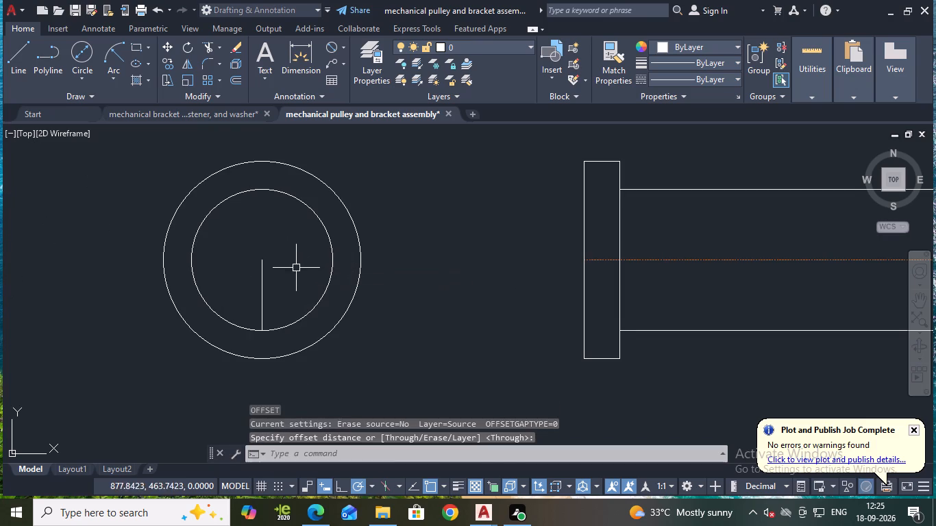
click(264, 285)
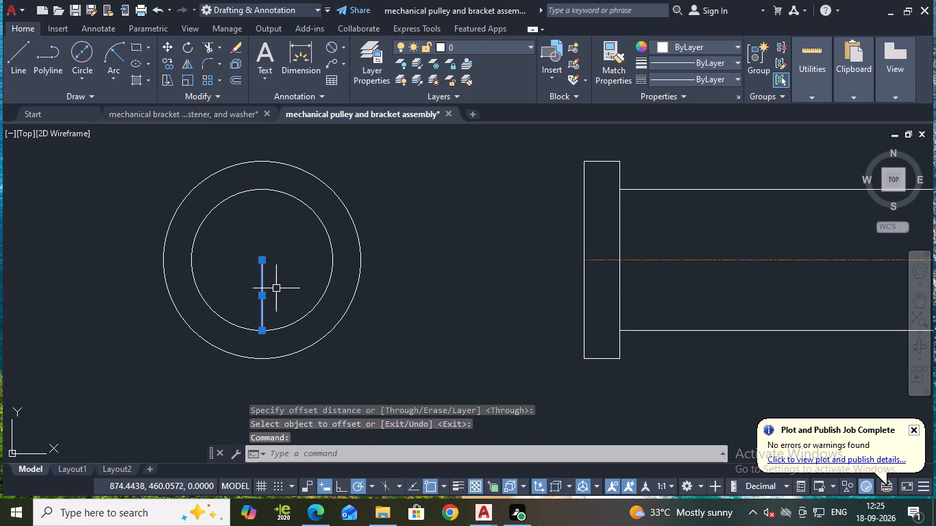
key(o)
key(Return)
key(Return)
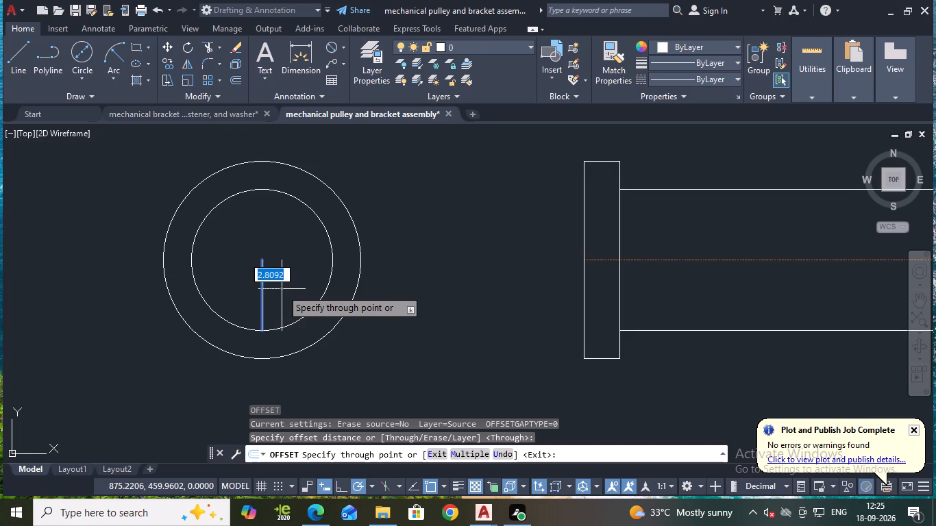
text(2.5)
key(Return)
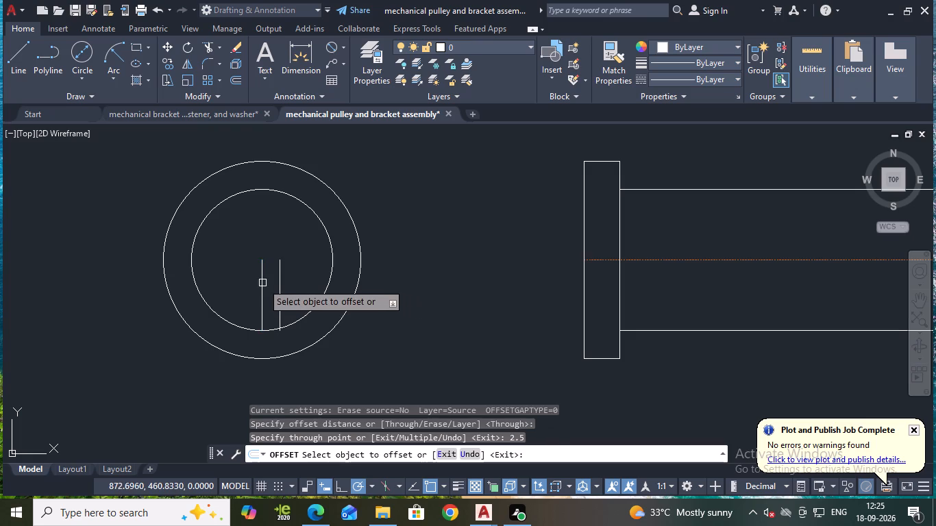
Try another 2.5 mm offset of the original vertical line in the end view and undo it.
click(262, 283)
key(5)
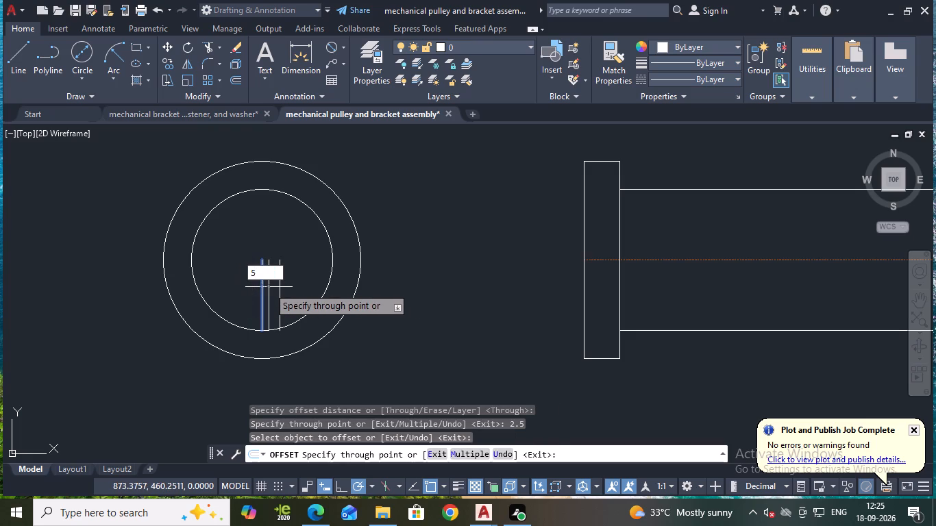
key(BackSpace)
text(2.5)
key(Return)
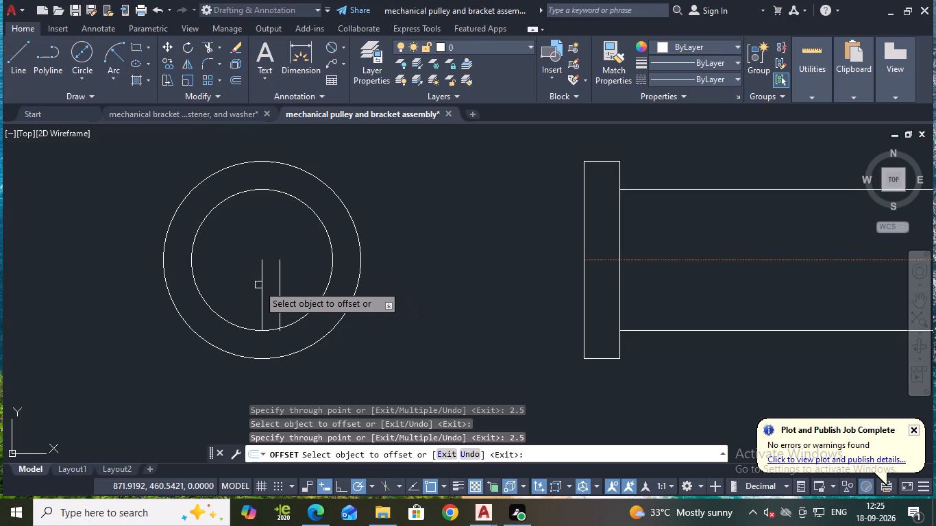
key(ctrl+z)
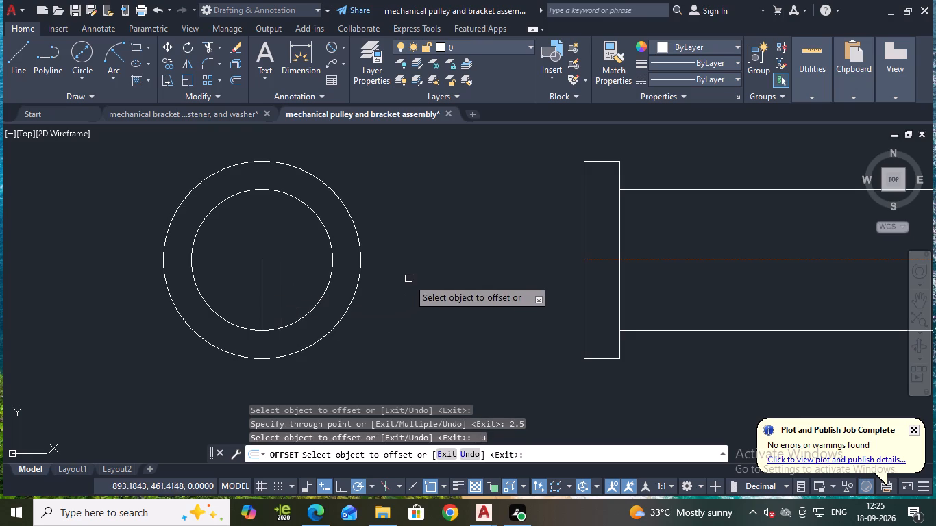
Offset the original vertical line in the end view 2.5 mm to its left.
key(o)
key(Return)
key(Return)
click(264, 277)
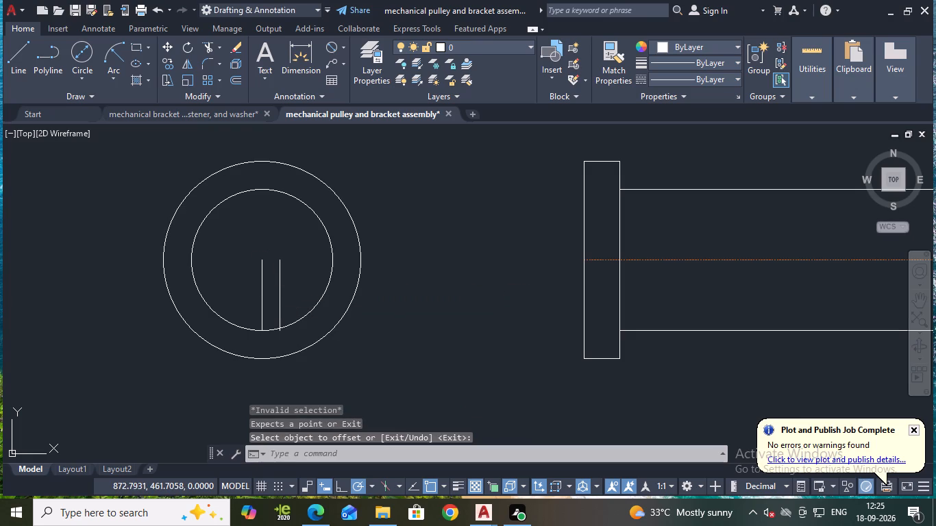
key(o)
key(Return)
key(Return)
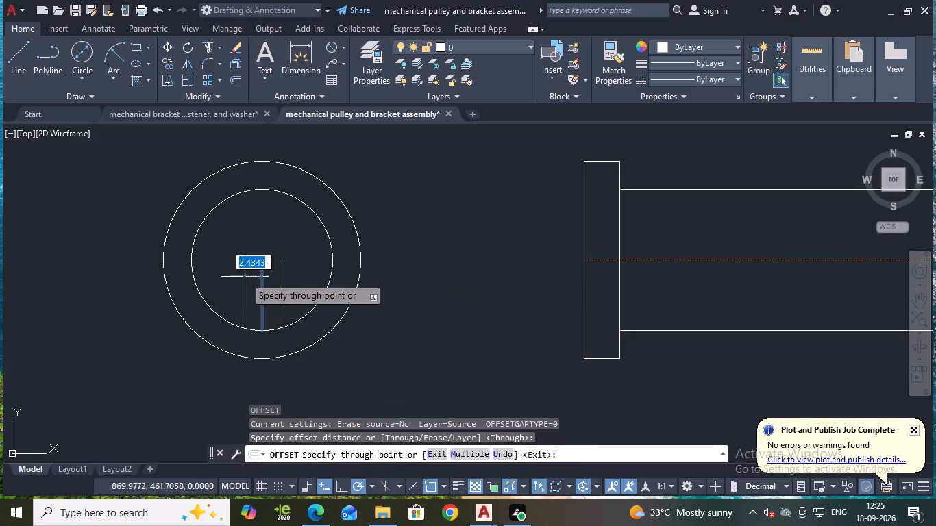
key(2)
text(.5)
key(Return)
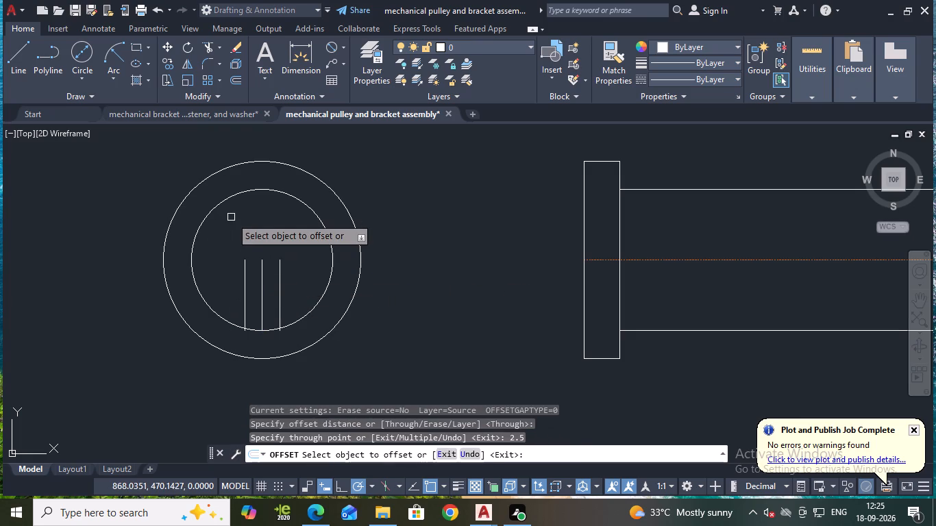
key(Escape)
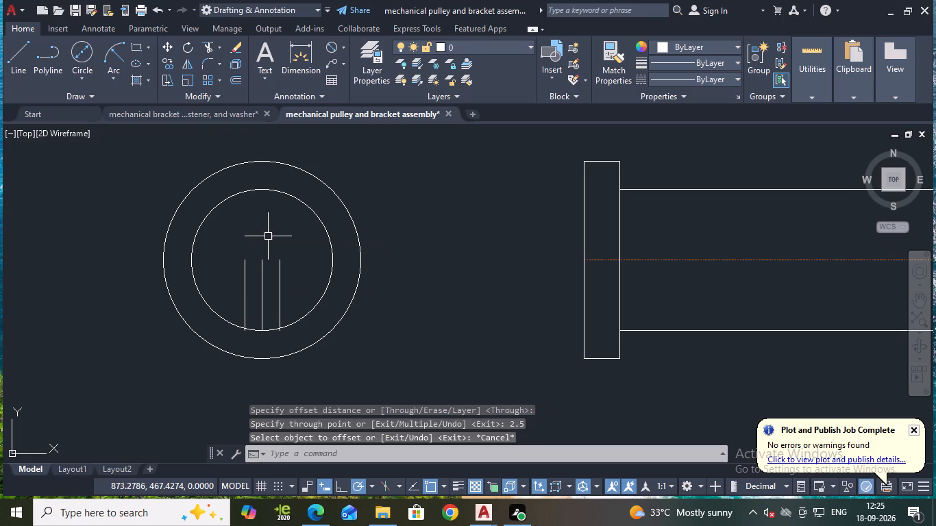
Stretch the upper ends of the three vertical lines up about 12 mm, past the inner circle but inside the outer one.
click(245, 275)
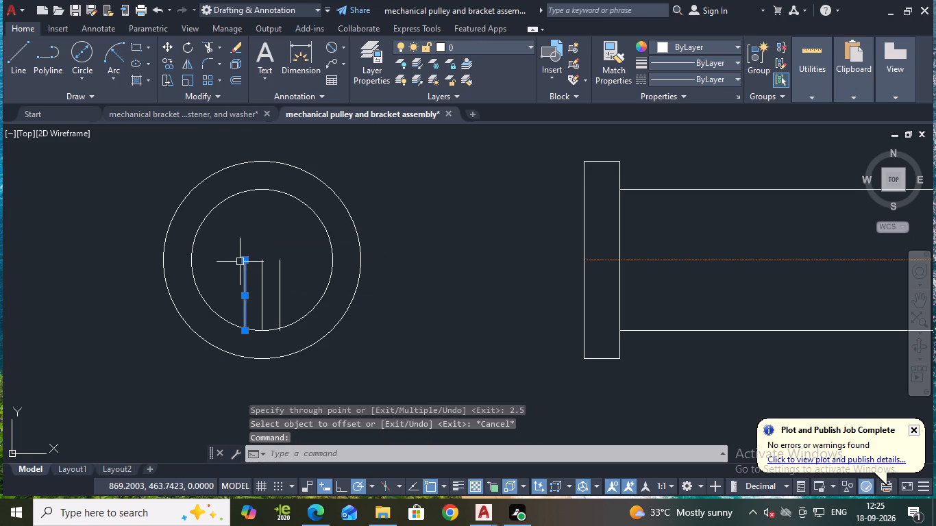
click(245, 262)
click(245, 173)
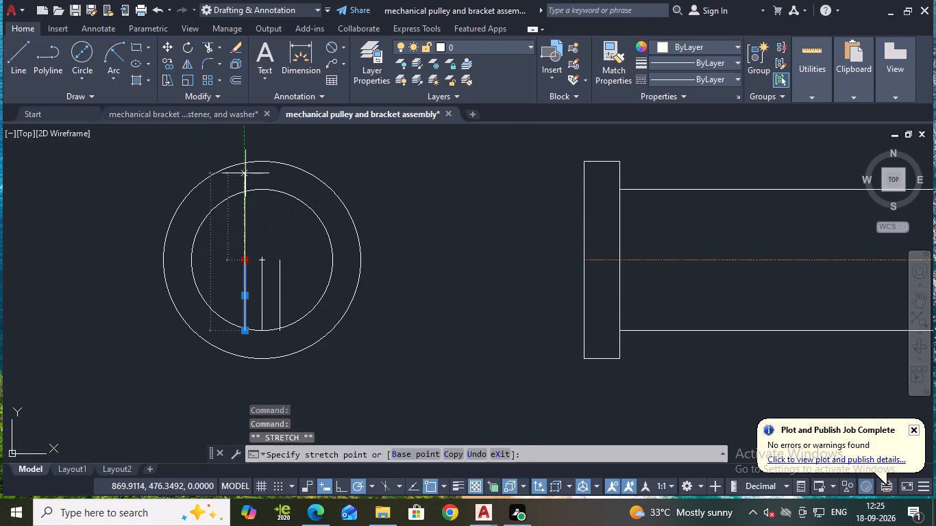
key(space)
click(262, 275)
key(Escape)
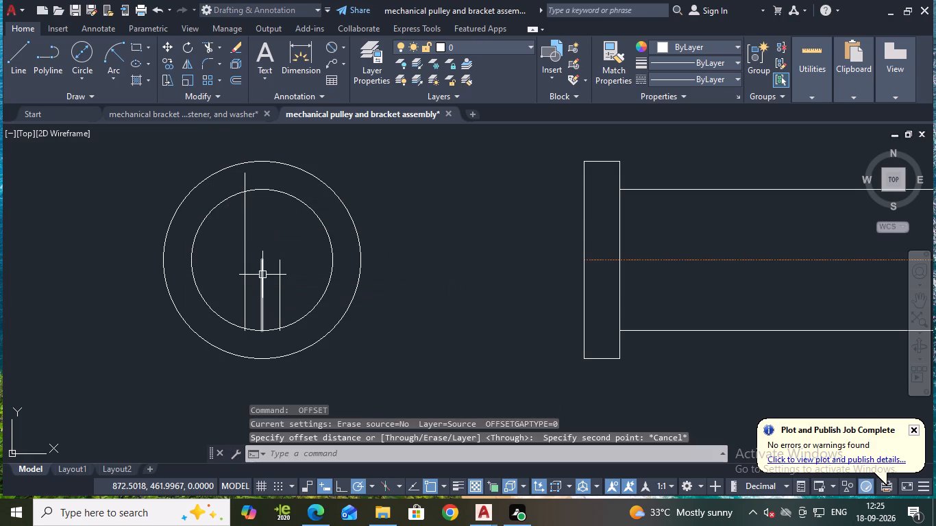
click(262, 274)
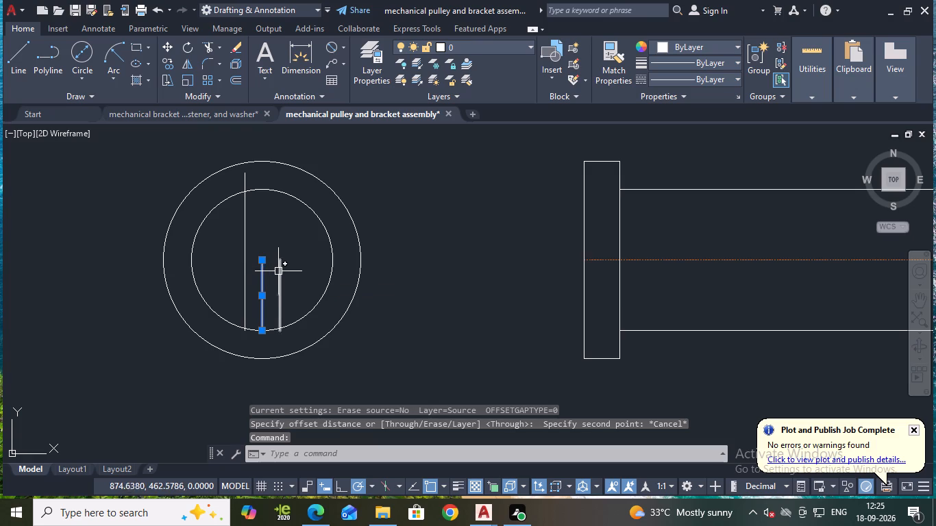
click(278, 271)
click(279, 259)
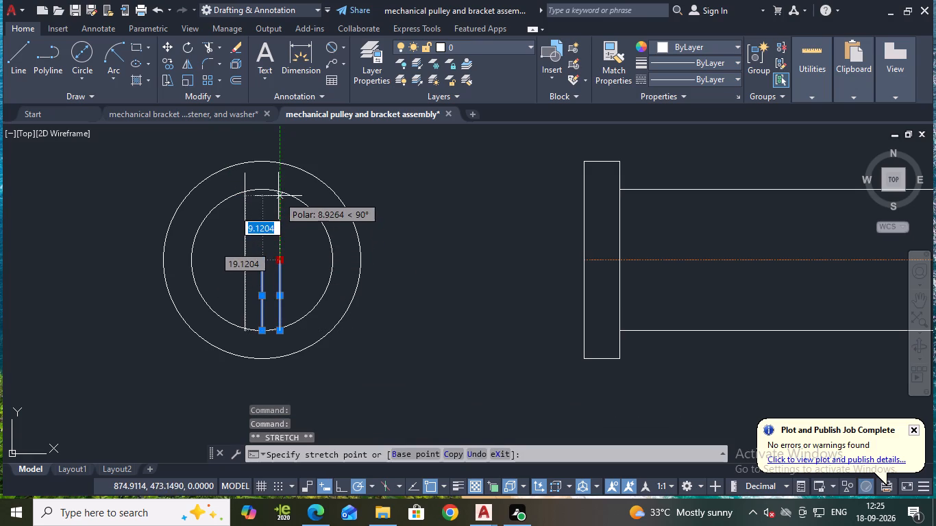
click(278, 178)
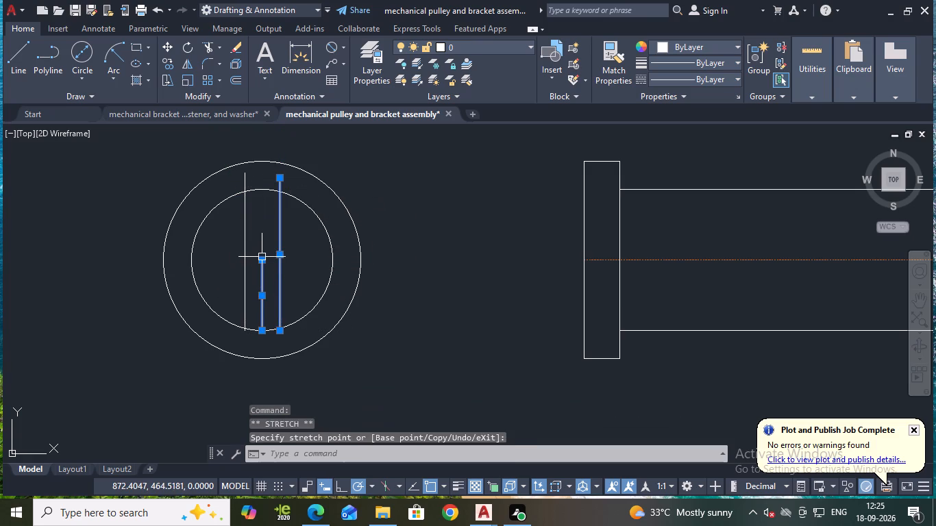
click(262, 259)
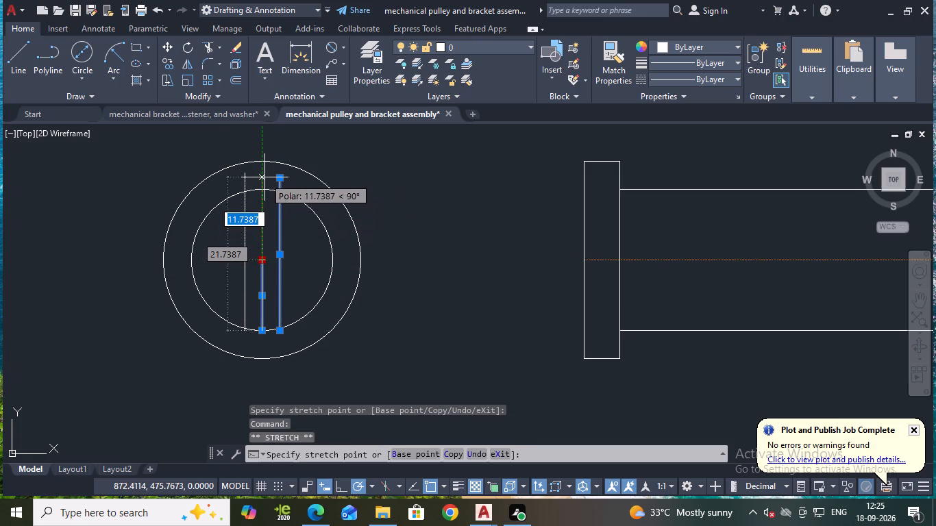
click(264, 177)
key(Escape)
Trim the three vertical lines in the pin's end view to the inner circle at both ends and save the drawing.
text(tr)
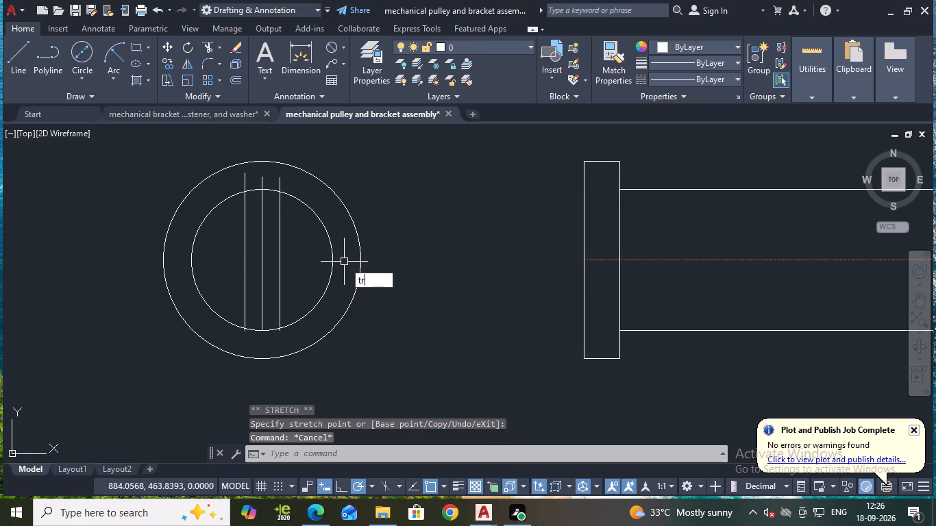
key(Return)
scroll(288, 323, up, 2)
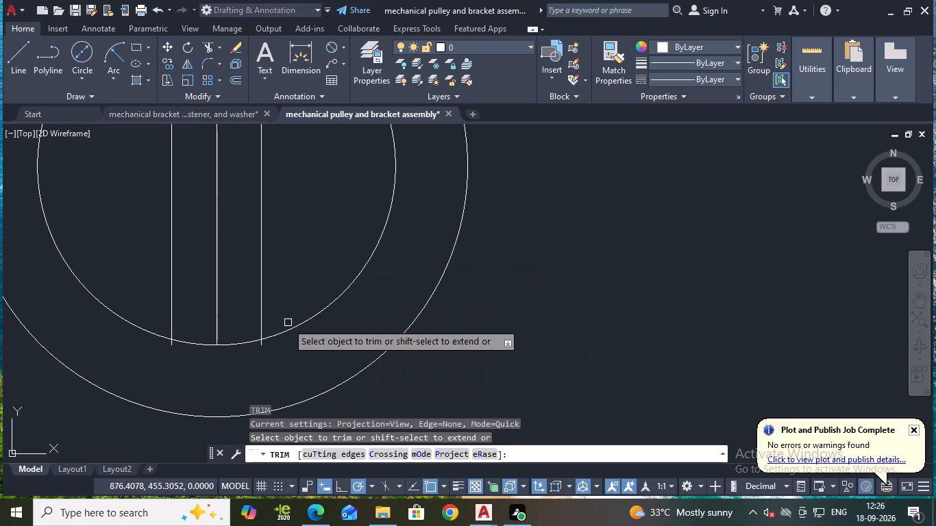
click(258, 348)
click(173, 345)
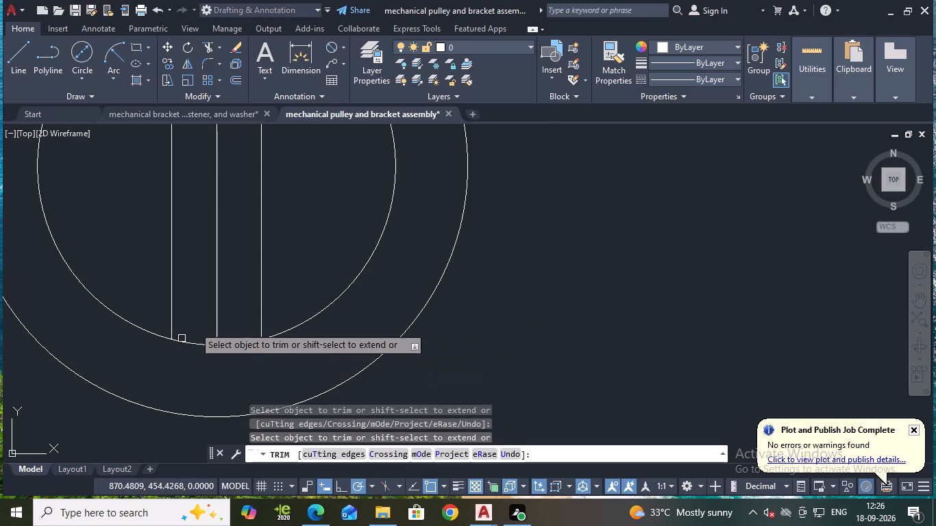
scroll(226, 270, down, 2)
middle_drag(267, 219, 283, 290)
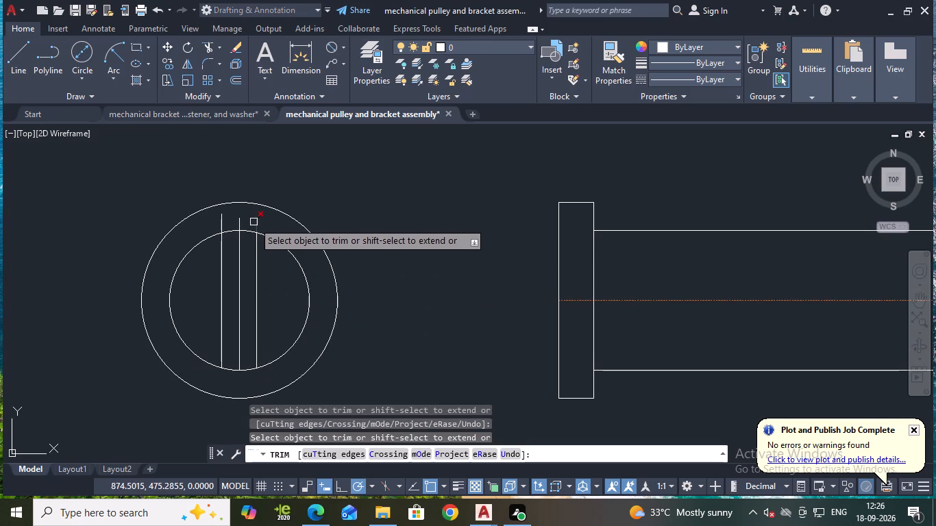
click(254, 222)
click(219, 222)
click(241, 227)
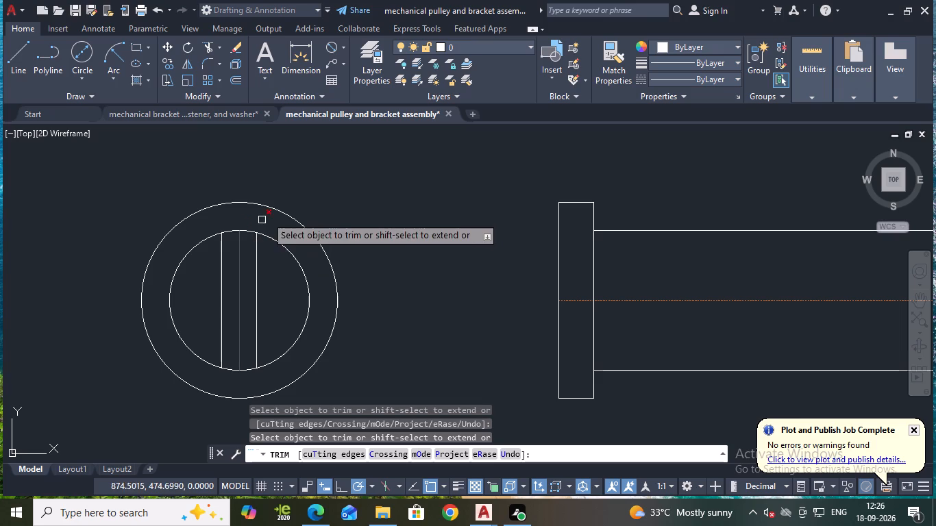
key(Escape)
key(ctrl+s)
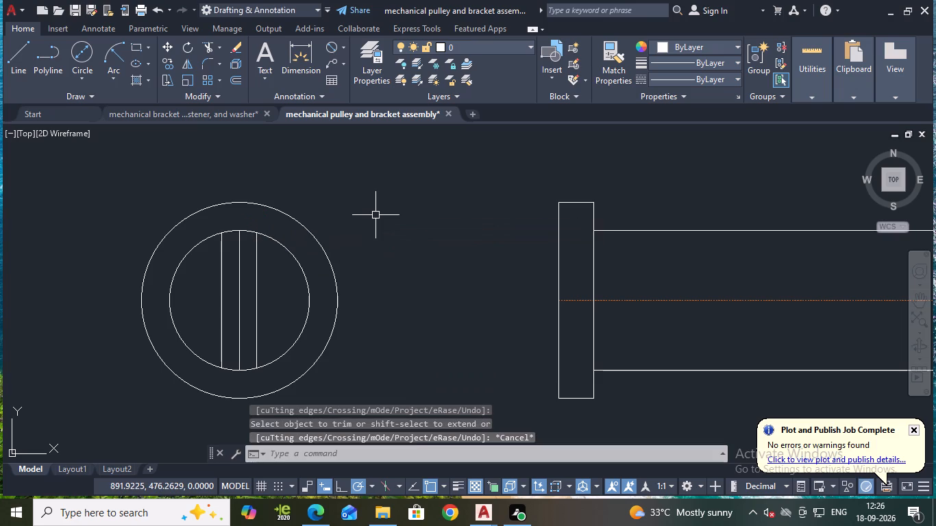
Give the three vertical lines in the end view the HIDDEN linetype and a yellow colour, and save the drawing.
click(223, 309)
click(243, 315)
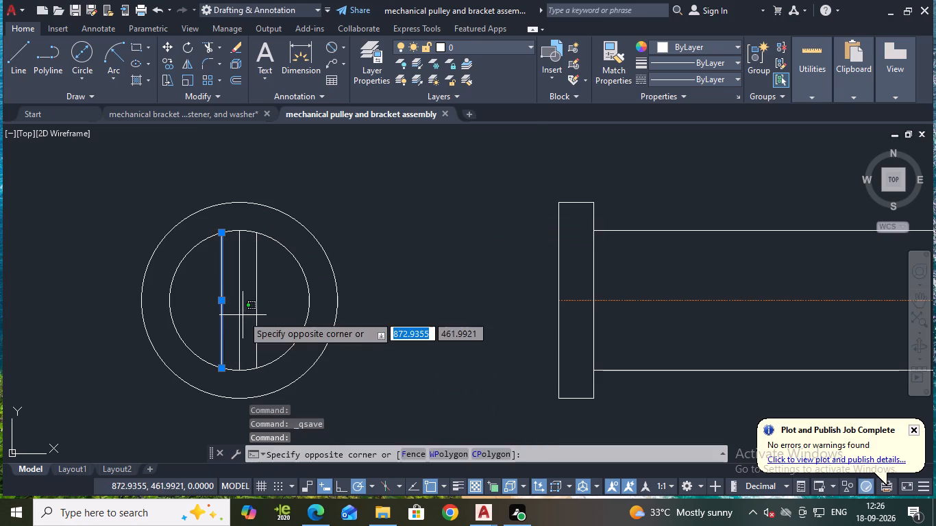
click(248, 316)
click(262, 321)
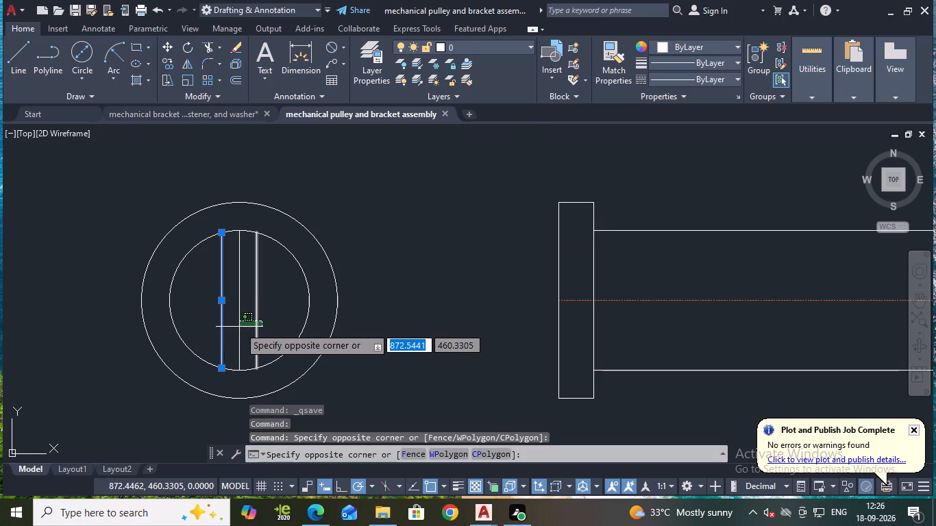
click(239, 327)
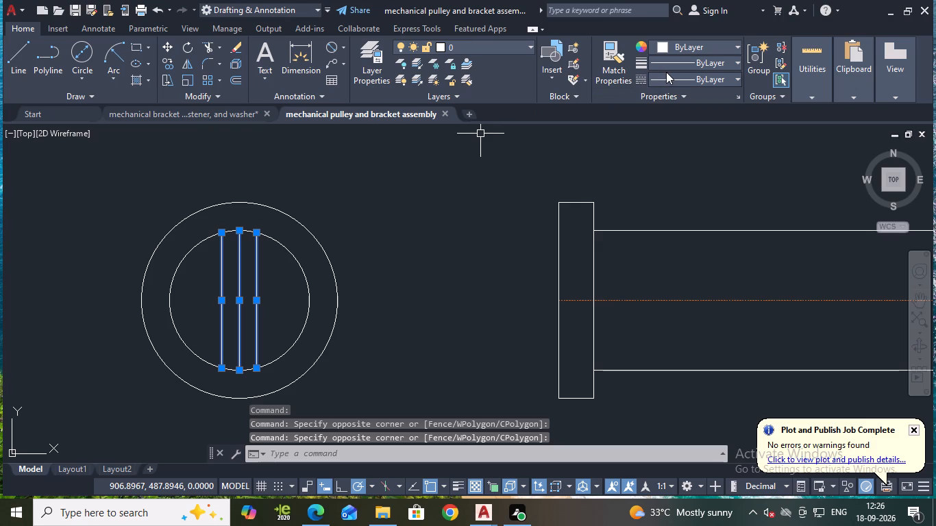
click(666, 72)
click(713, 161)
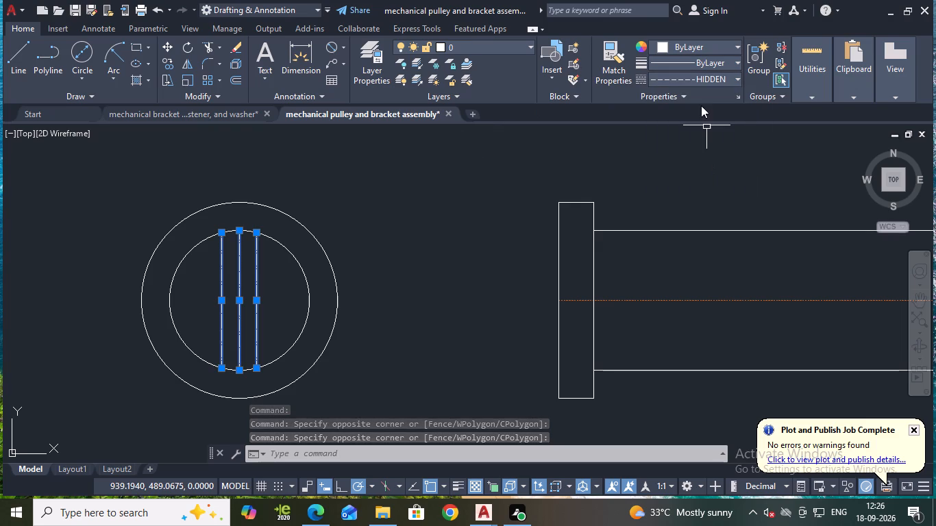
click(699, 47)
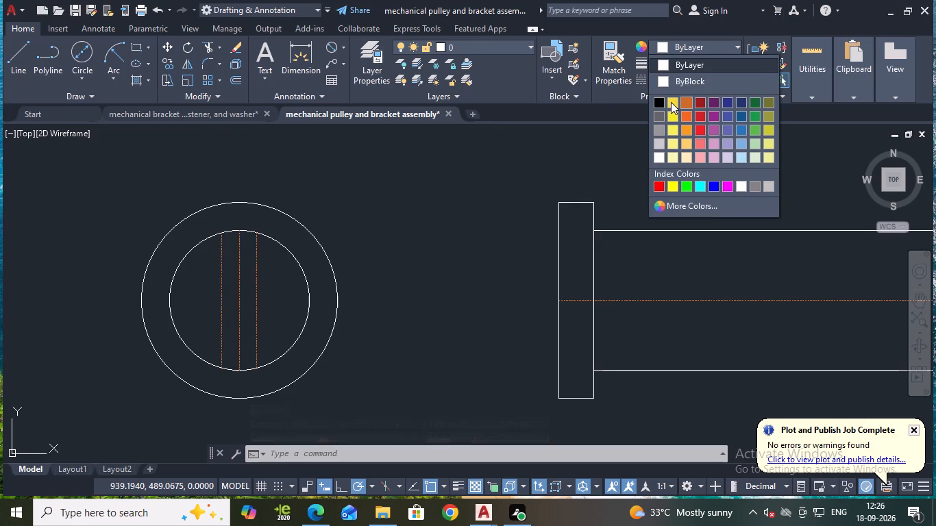
click(671, 102)
key(Escape)
scroll(510, 205, down, 2)
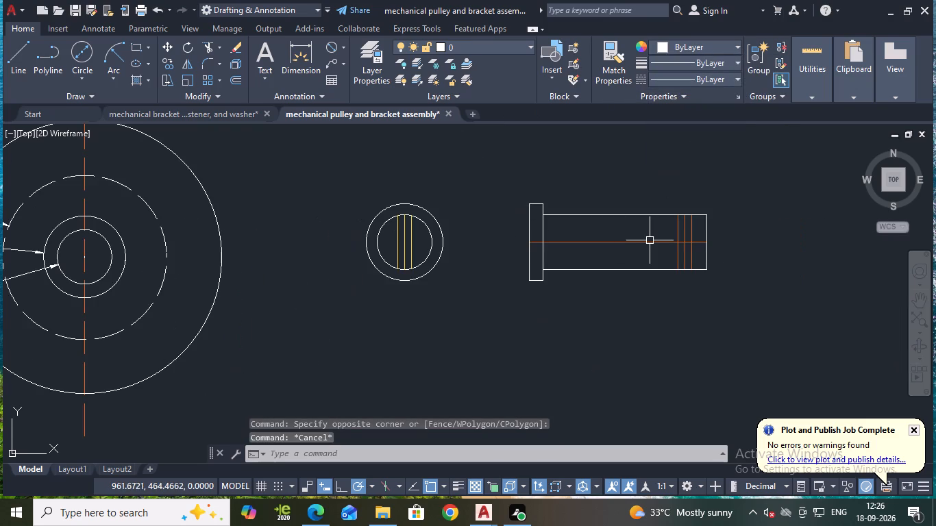
key(ctrl+s)
Add diameter dimensions to the outer and inner circles of the pin's end view, with the text on their left side.
scroll(646, 229, down, 2)
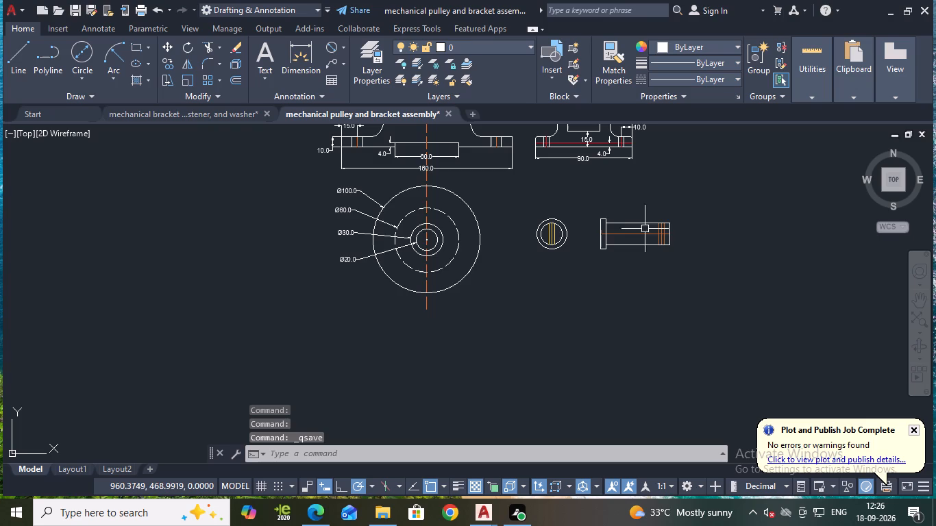
middle_drag(634, 210, 534, 256)
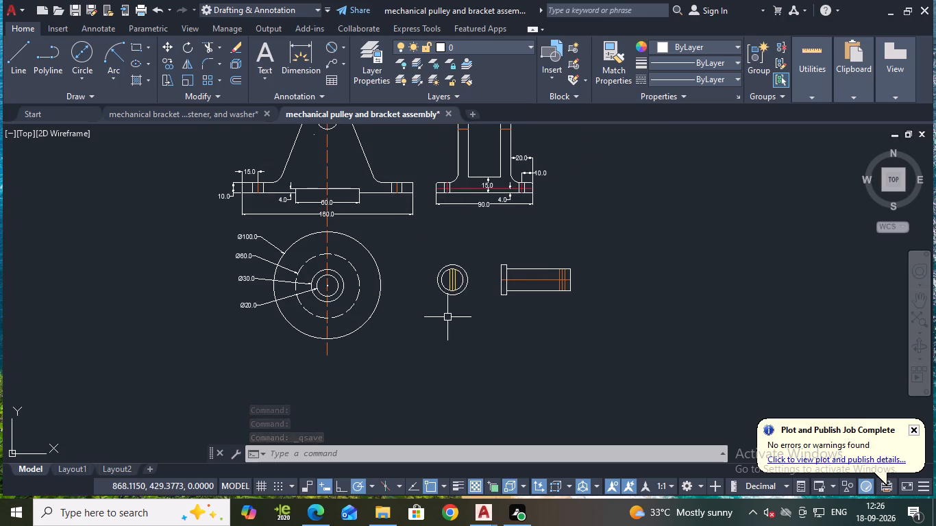
click(332, 45)
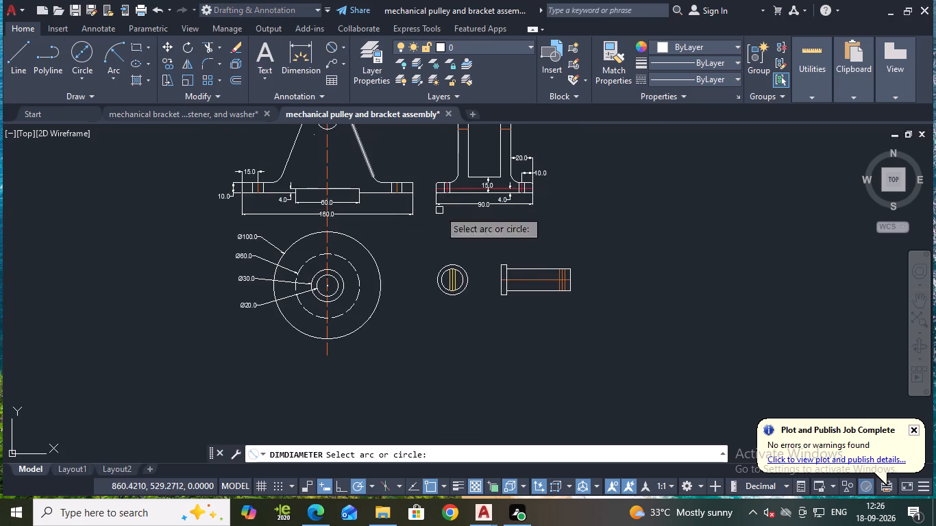
scroll(443, 247, up, 2)
drag(434, 301, 428, 301)
click(399, 271)
key(space)
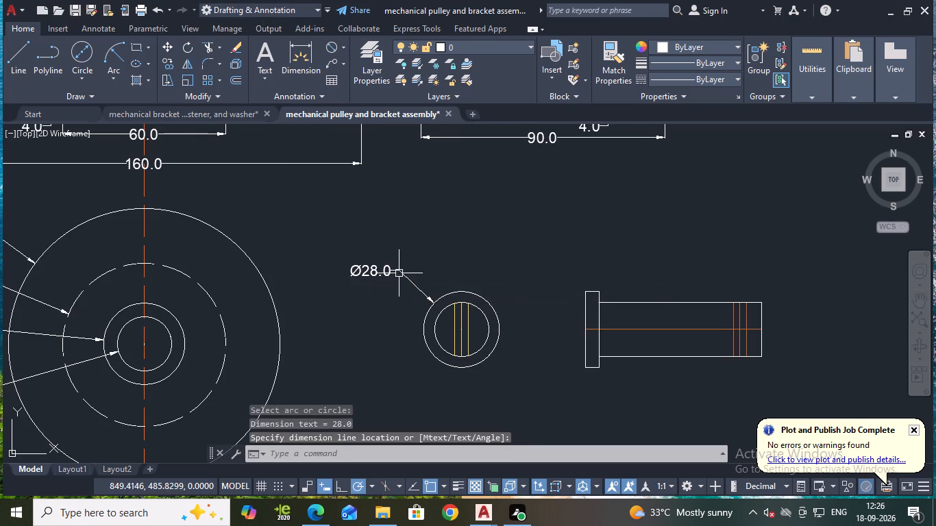
click(437, 343)
click(386, 342)
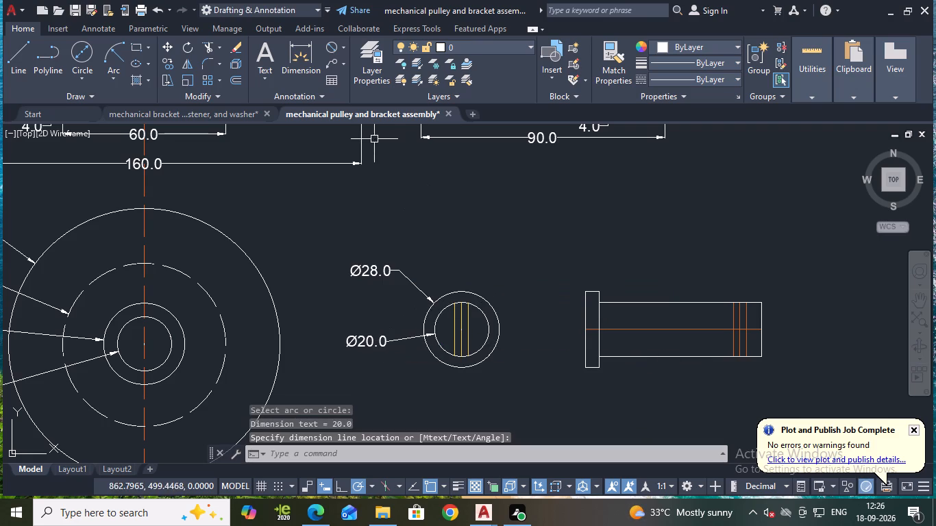
Add a linear dimension for the cross hole's width above the pin's side view.
click(341, 51)
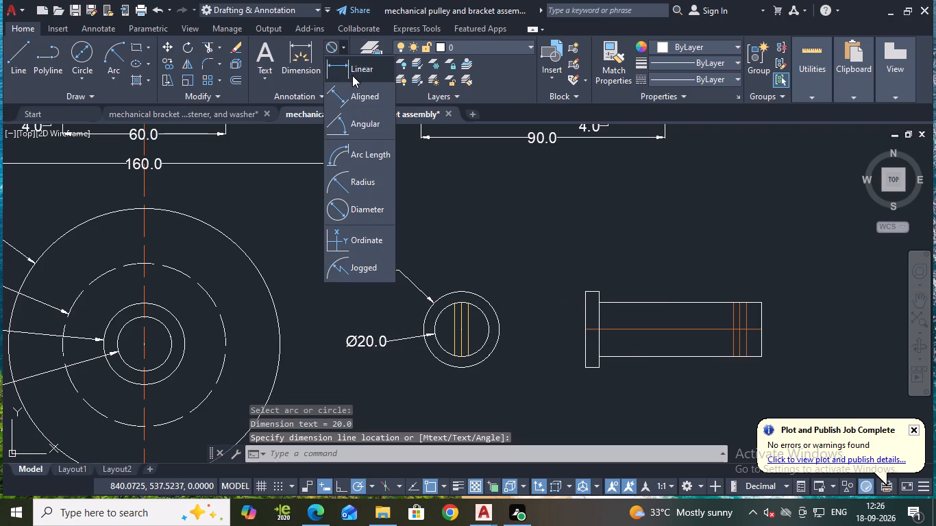
click(352, 75)
middle_drag(627, 240, 473, 183)
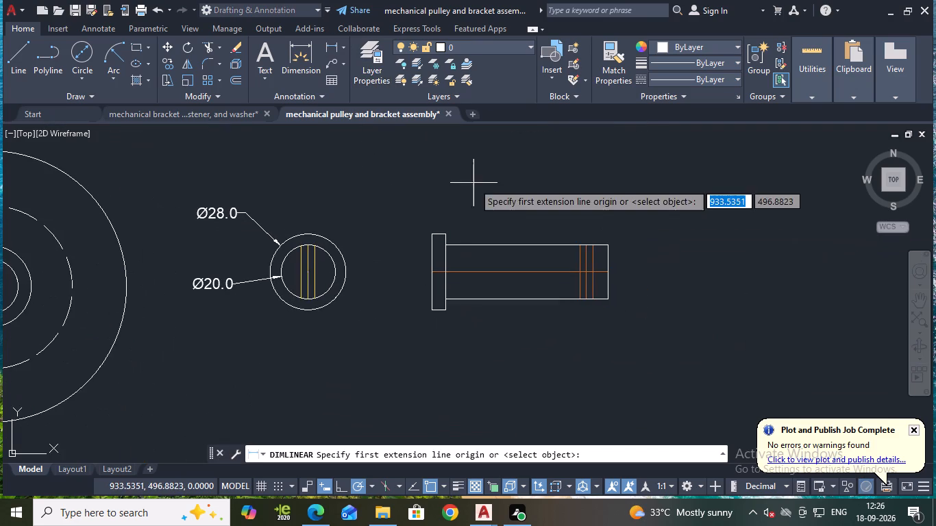
scroll(598, 266, up, 1)
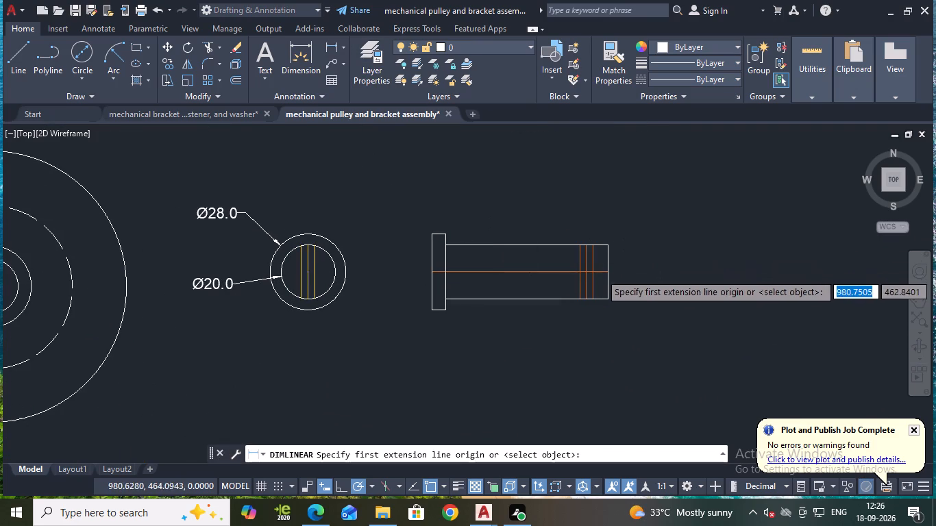
scroll(597, 264, up, 1)
click(548, 215)
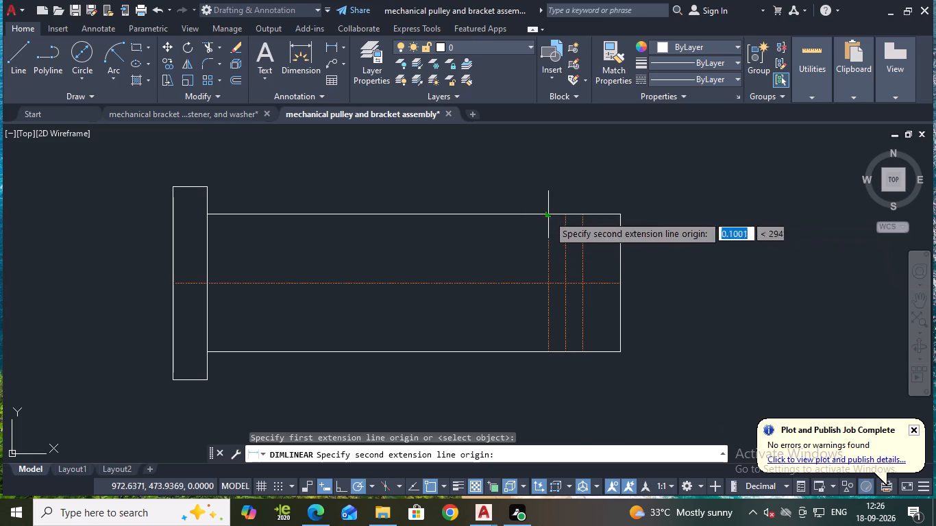
click(584, 216)
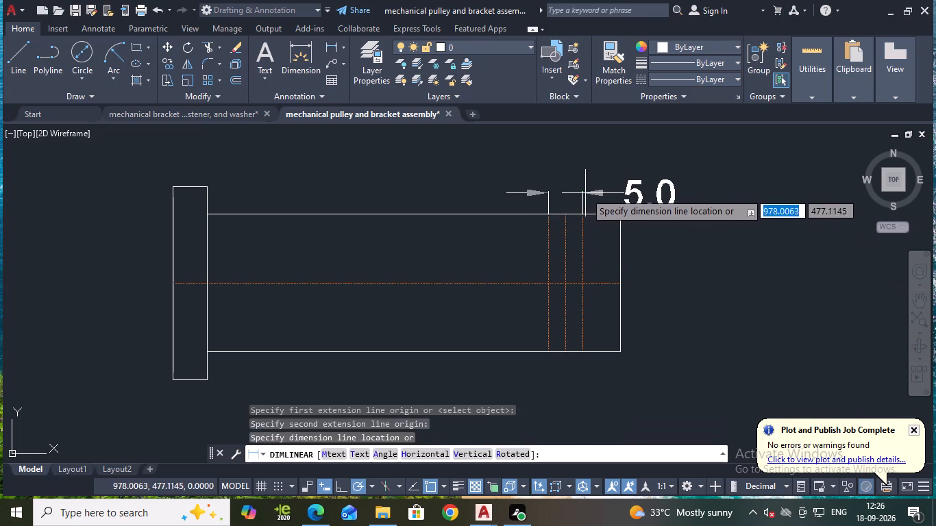
click(578, 183)
Add a linear dimension for the flange thickness below the pin's side view.
middle_drag(654, 245, 637, 225)
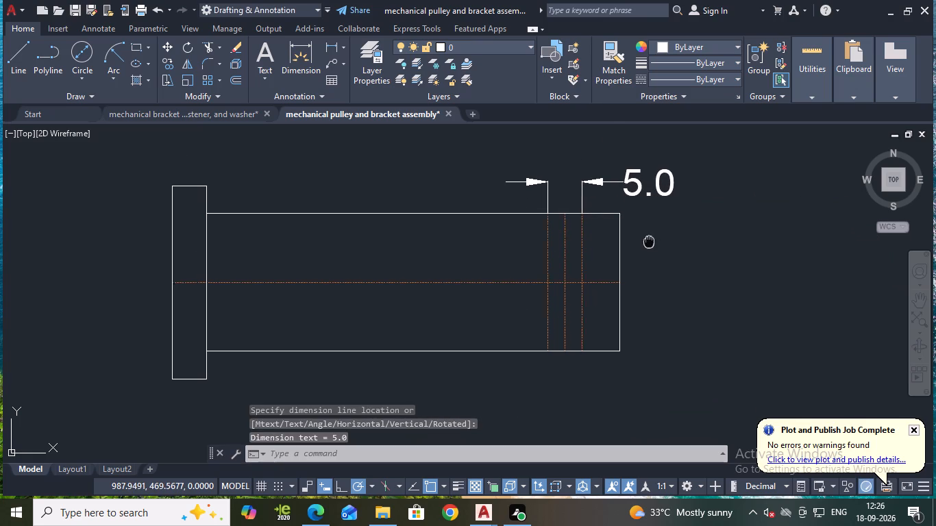
middle_drag(637, 225, 628, 206)
key(space)
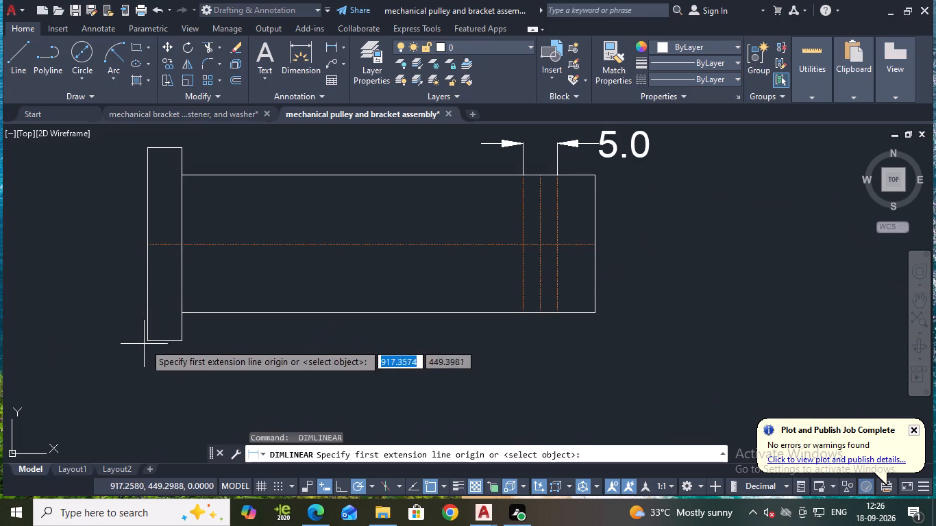
click(149, 340)
click(180, 340)
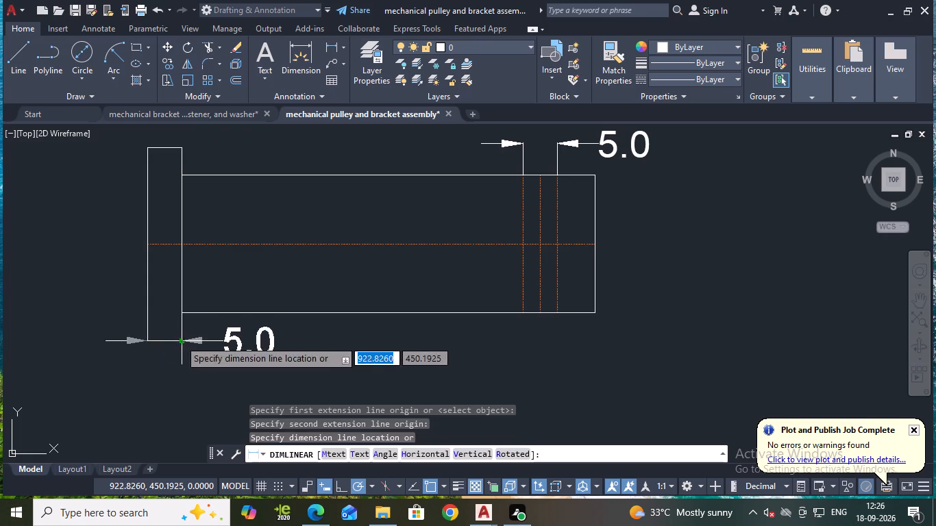
click(174, 357)
Add a linear dimension from the cross hole's centre line to the pin's free end, below the side view.
key(space)
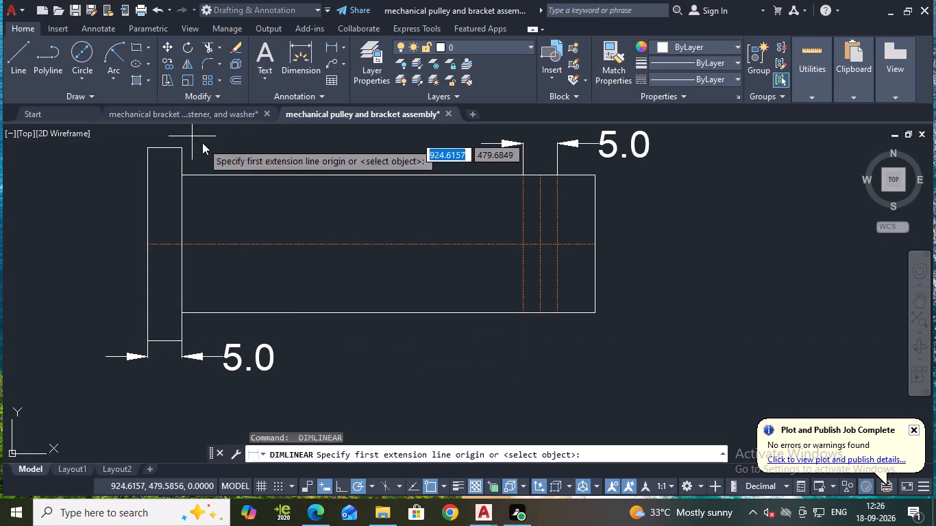
middle_drag(318, 318, 330, 237)
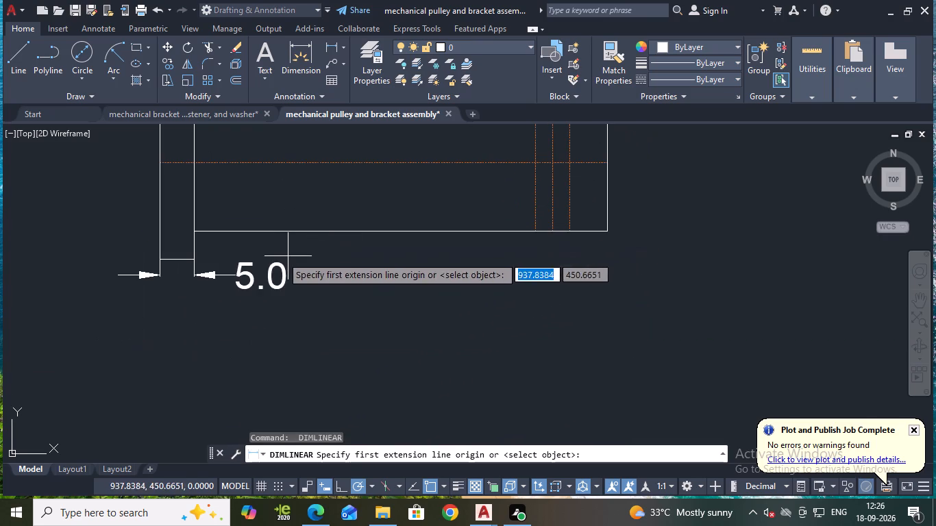
click(552, 231)
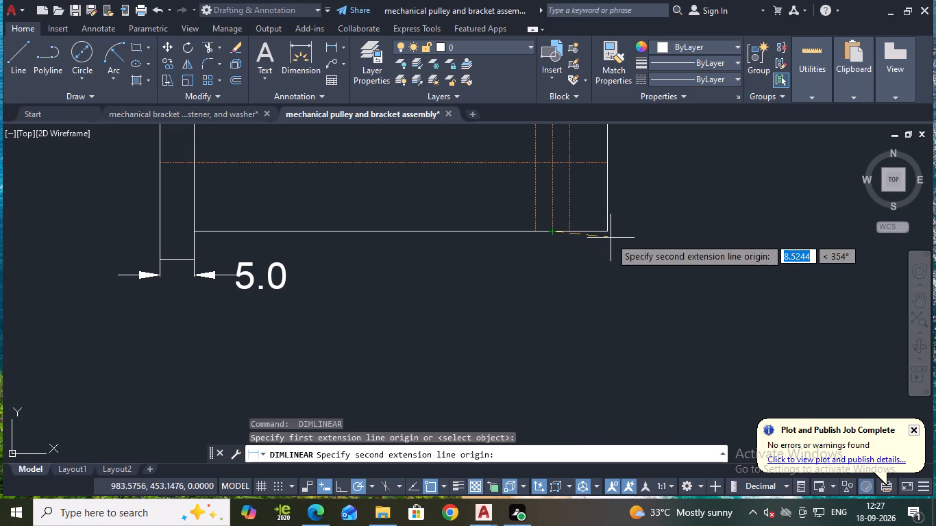
click(607, 231)
click(600, 245)
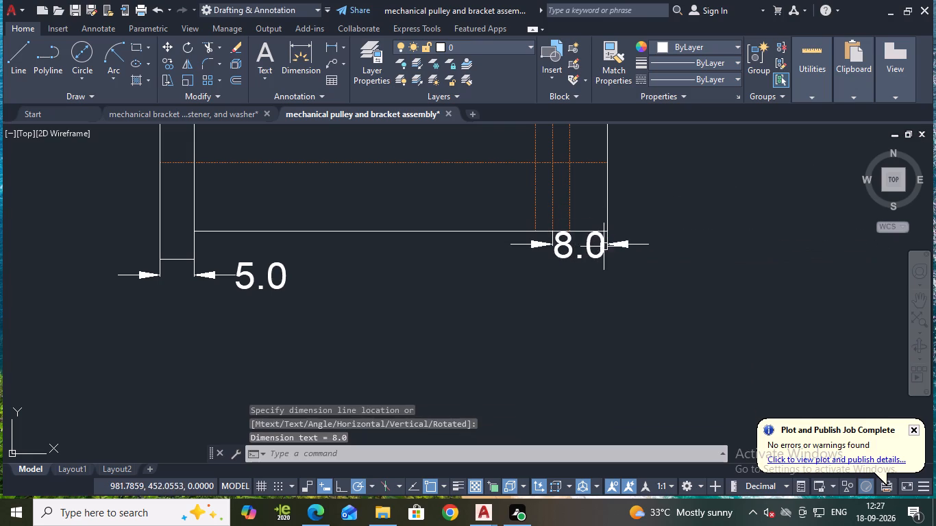
Dimension the pin's overall length from the flange face to the free end, above the cross hole's width dimension.
scroll(625, 248, down, 2)
middle_drag(635, 237, 609, 258)
key(space)
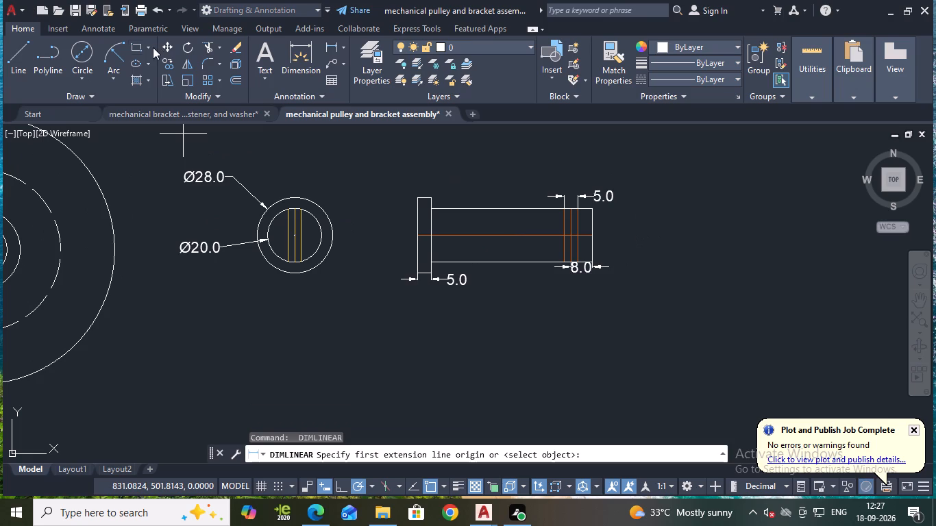
click(329, 44)
click(418, 198)
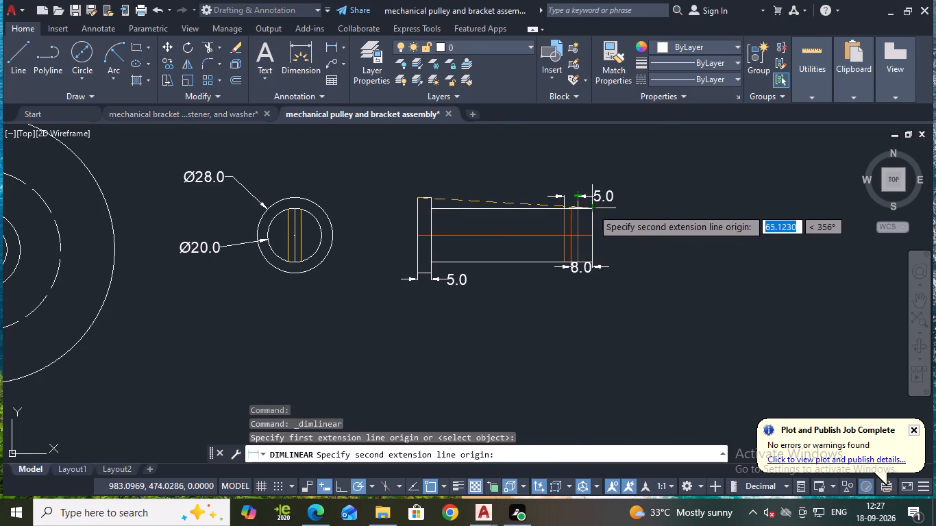
click(592, 208)
click(591, 171)
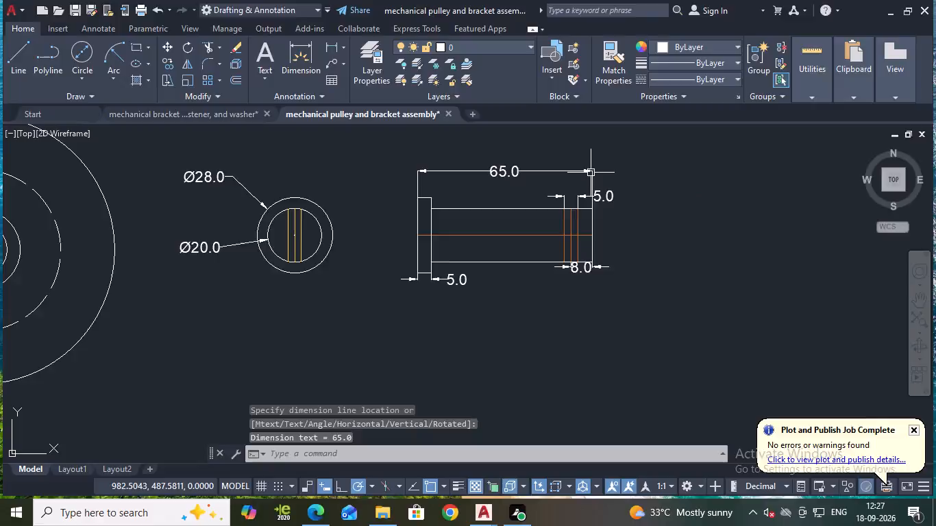
Save the drawing with the fully dimensioned pin views.
scroll(630, 207, down, 1)
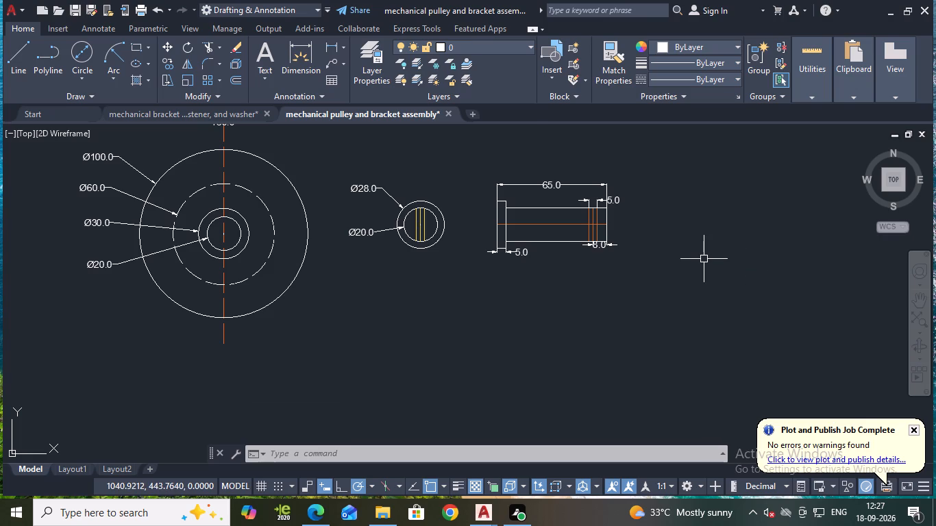
scroll(686, 251, down, 1)
middle_drag(690, 251, 605, 297)
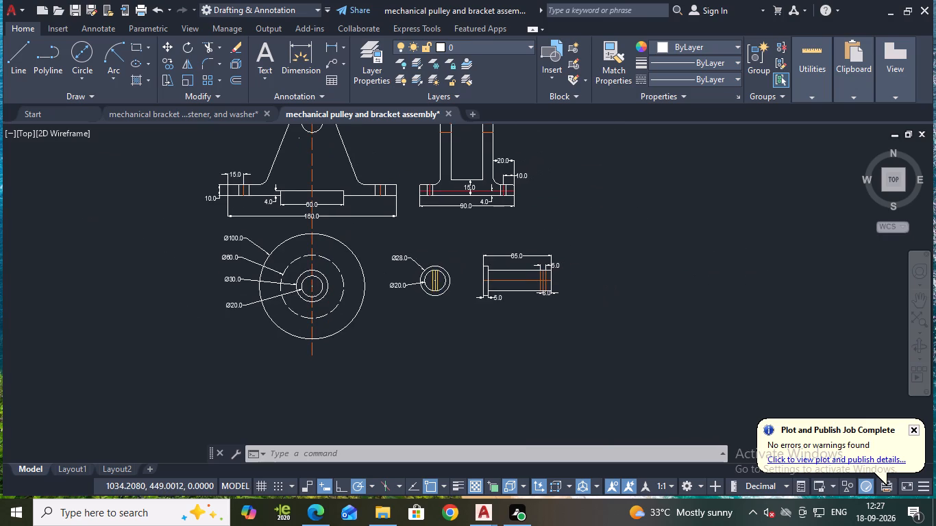
key(ctrl+a)
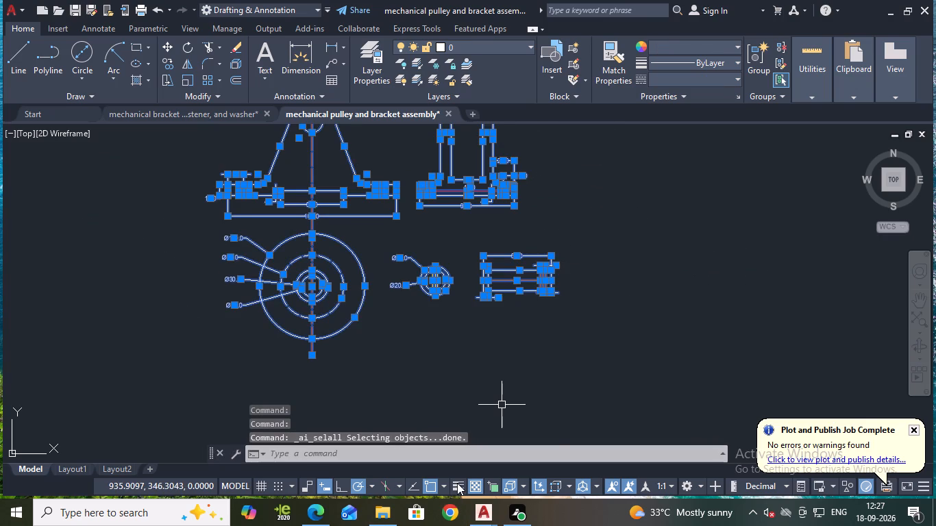
key(Escape)
key(ctrl+s)
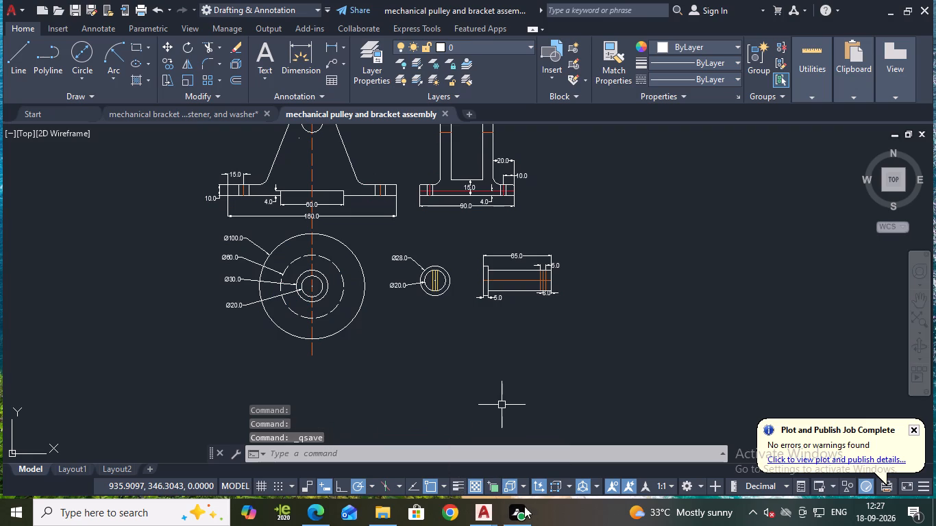
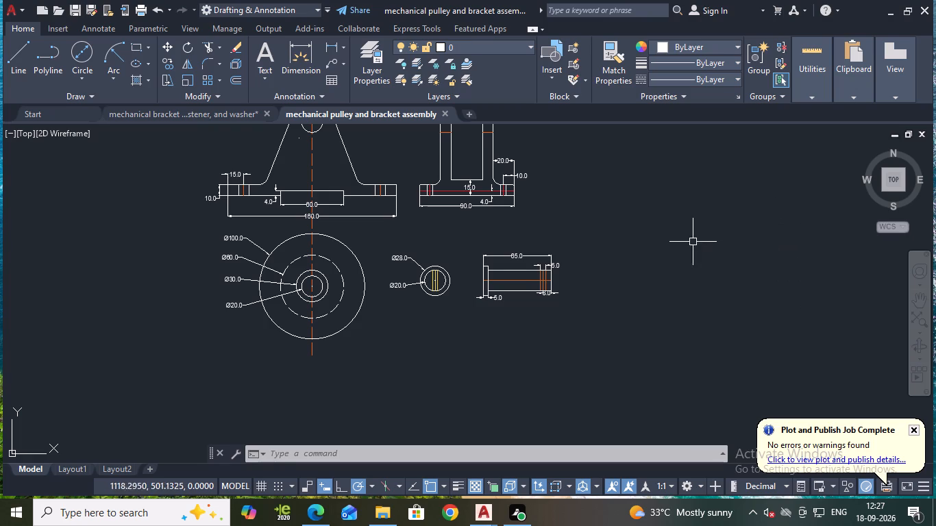
Add a vertical linear dimension from the bracket's upper hole centre to the base's underside, placed left of the front view.
scroll(689, 241, down, 1)
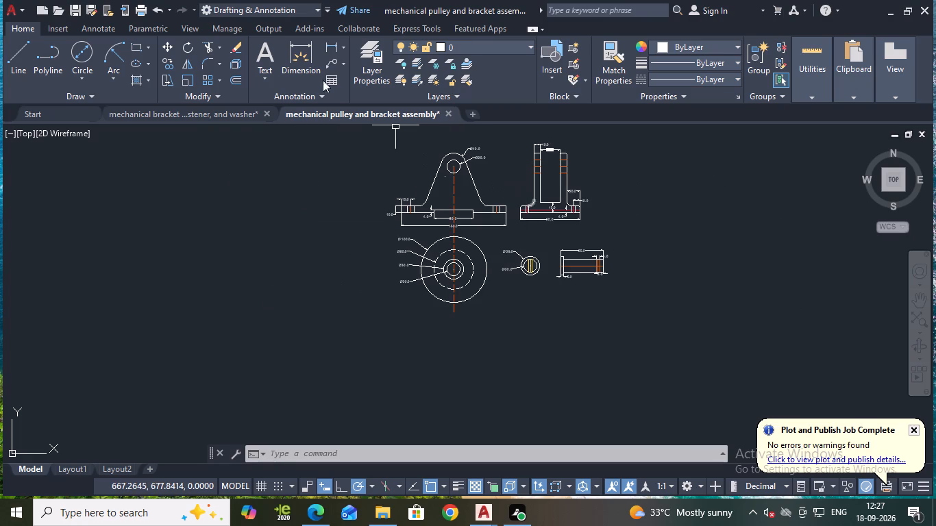
click(328, 42)
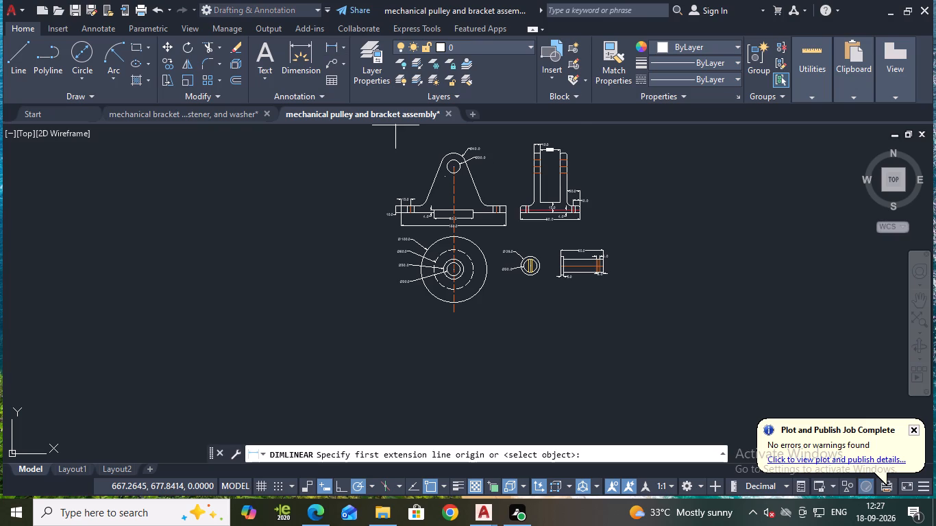
scroll(471, 197, up, 1)
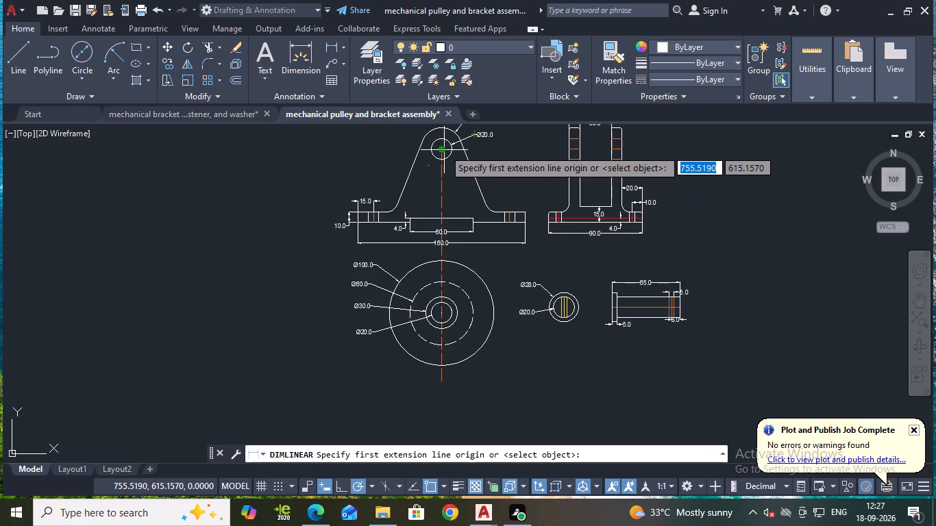
click(440, 149)
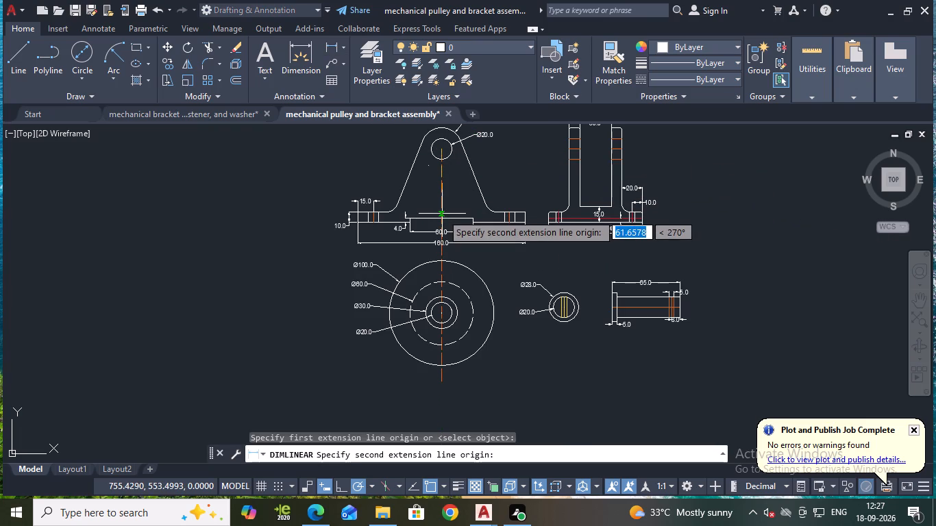
scroll(441, 215, up, 3)
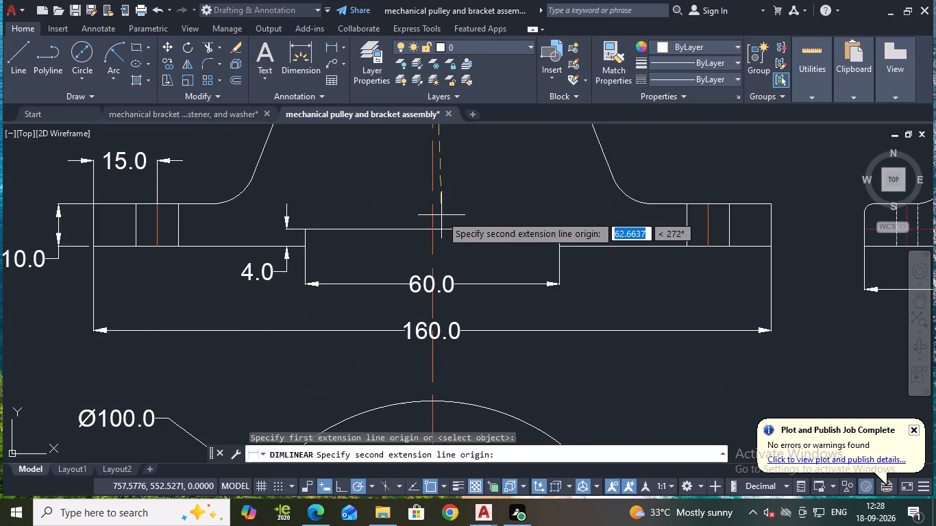
click(306, 248)
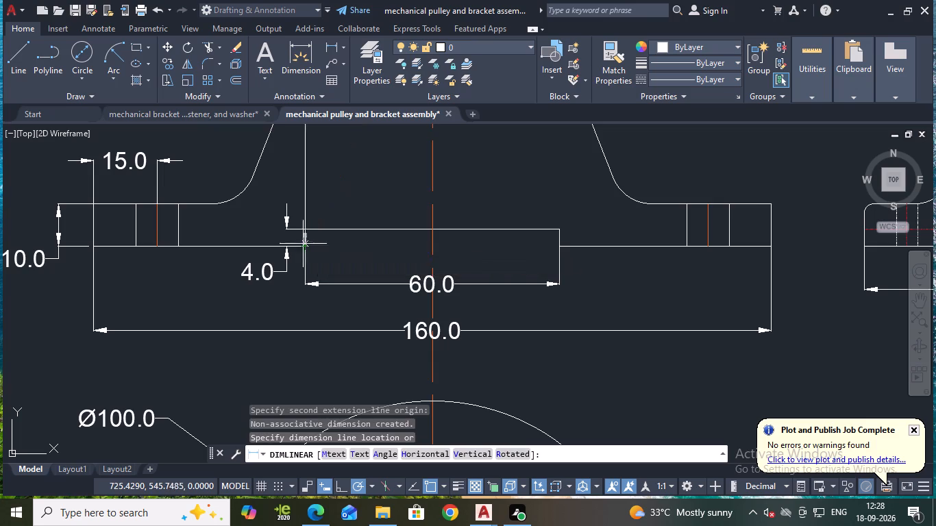
scroll(260, 229, down, 2)
click(143, 246)
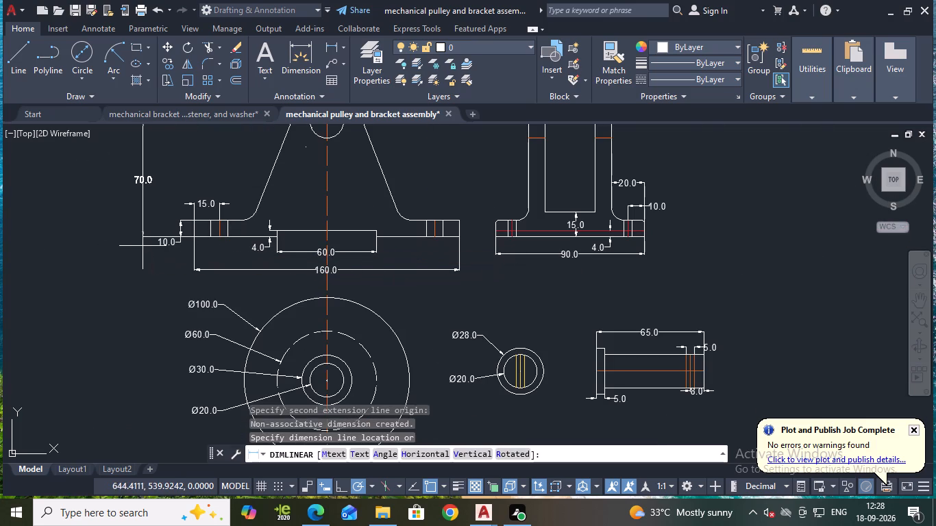
Move the pin's end and side views, with their dimensions, from beside the pulley's circular view to below it.
middle_drag(737, 293, 699, 236)
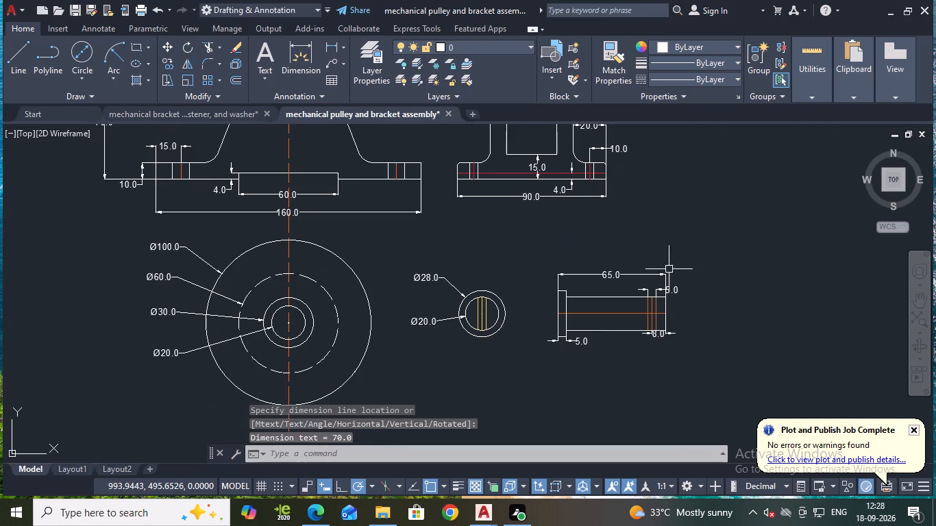
middle_drag(516, 297, 518, 262)
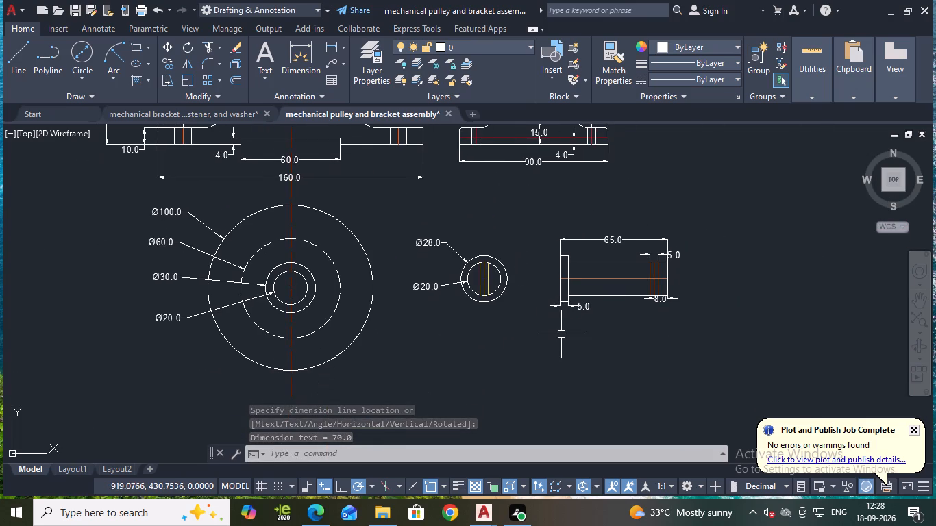
middle_drag(561, 334, 539, 315)
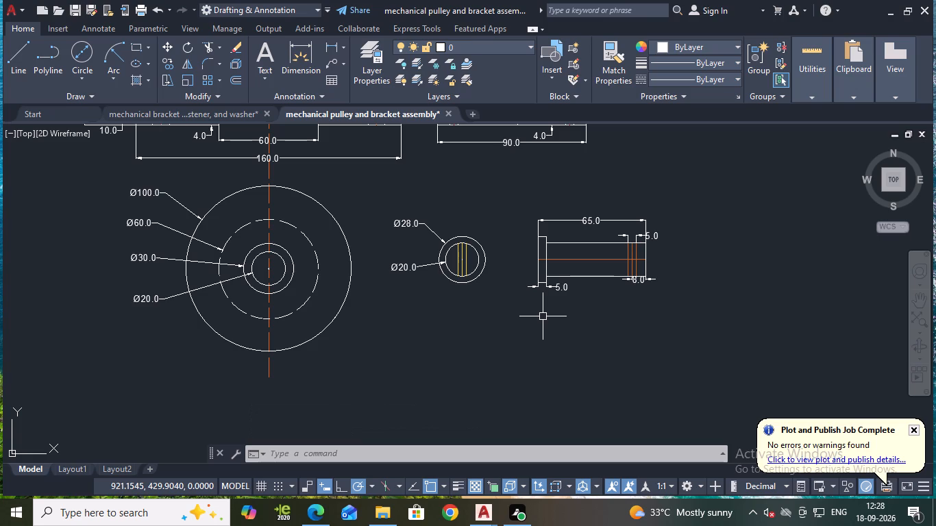
scroll(543, 316, down, 1)
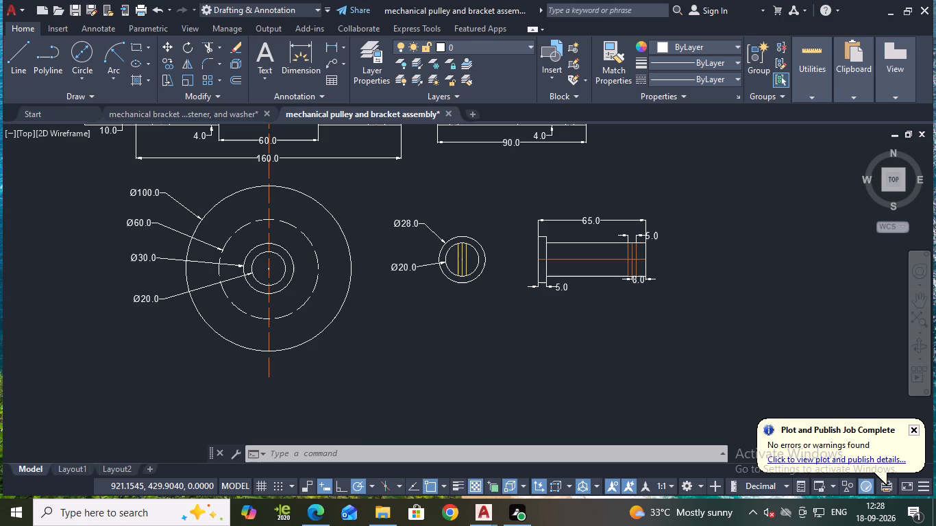
middle_drag(523, 334, 528, 296)
click(439, 190)
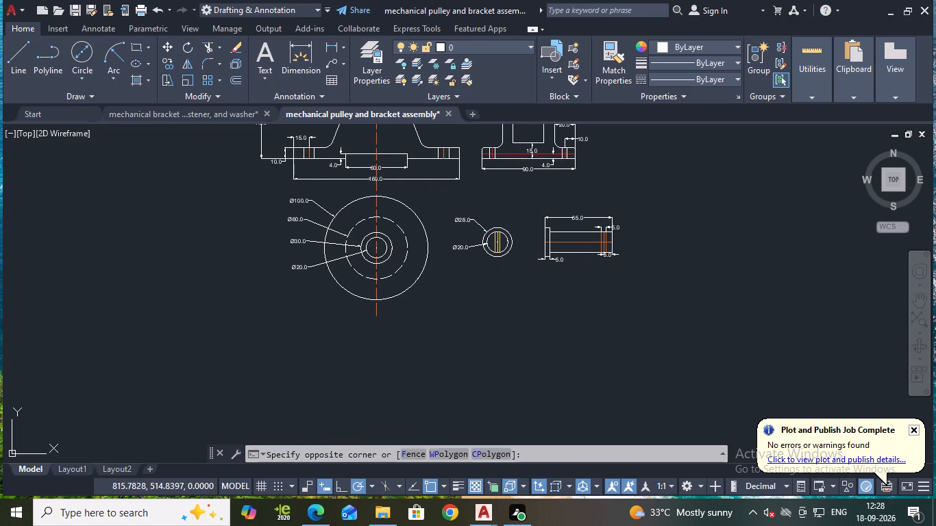
click(649, 293)
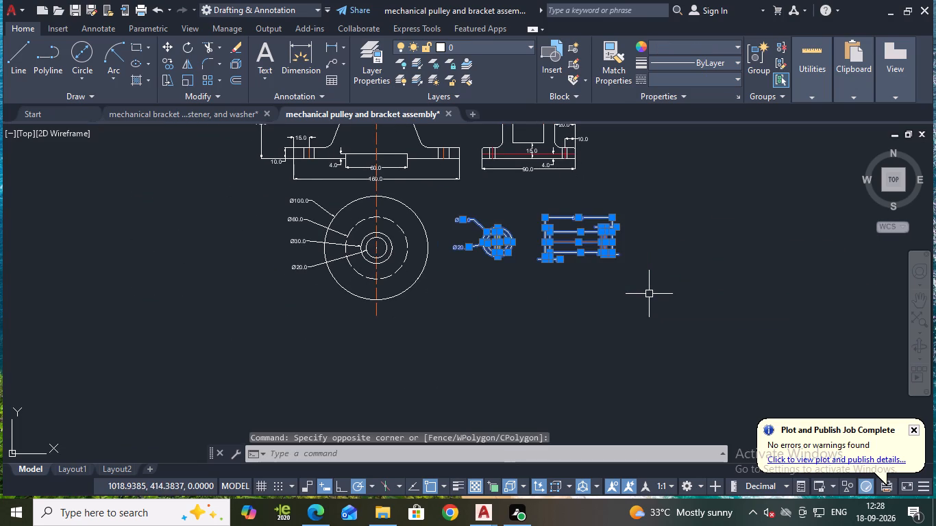
key(m)
key(Return)
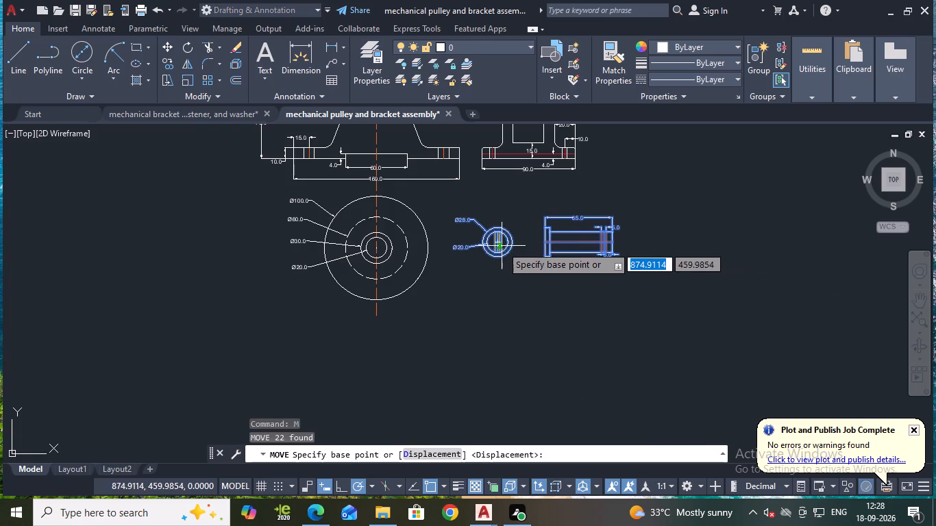
click(495, 242)
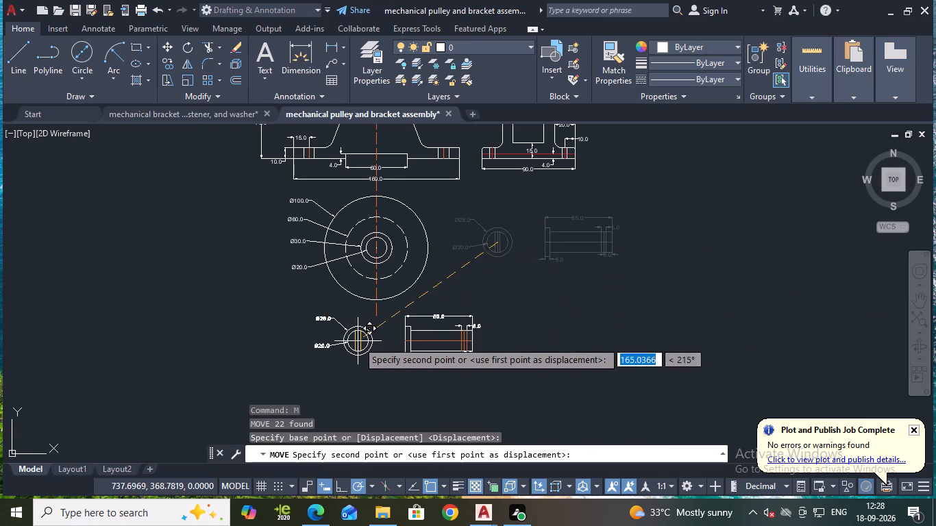
click(340, 348)
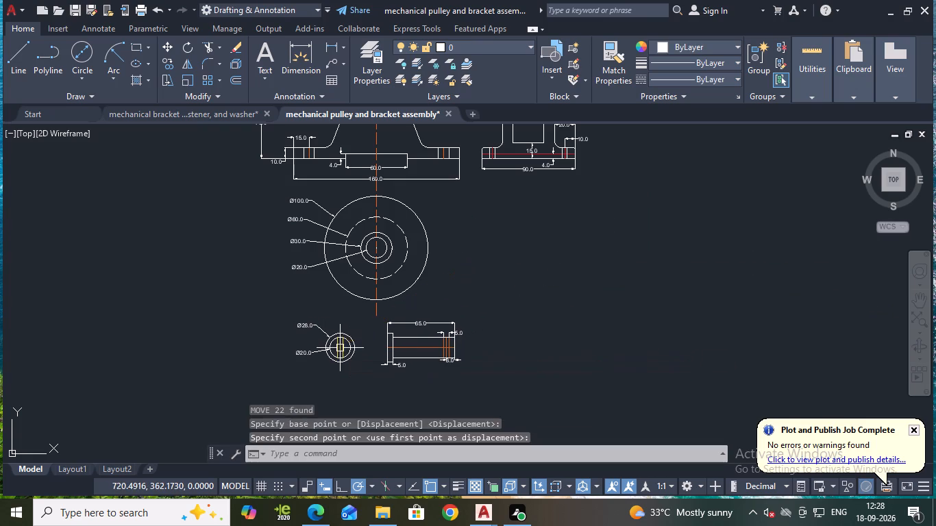
key(Escape)
key(Escape)
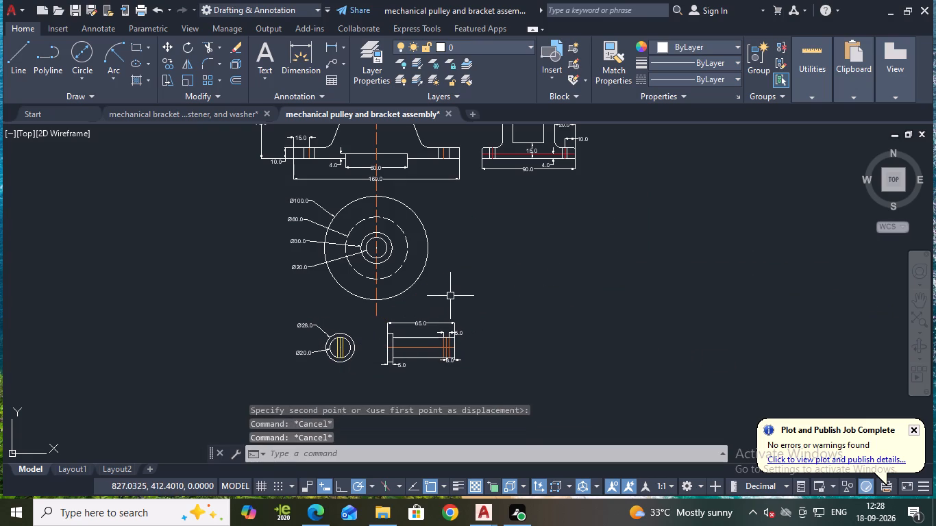
key(Escape)
Save the drawing with the rearranged pin views.
key(ctrl+s)
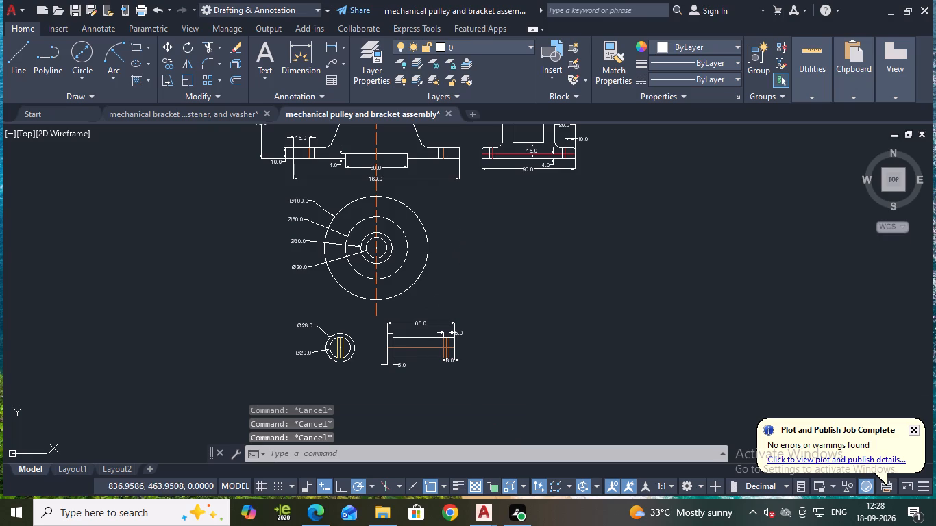
Draw a horizontal projection line from the pulley's centre well past its outer circle into the empty area beside it.
click(19, 59)
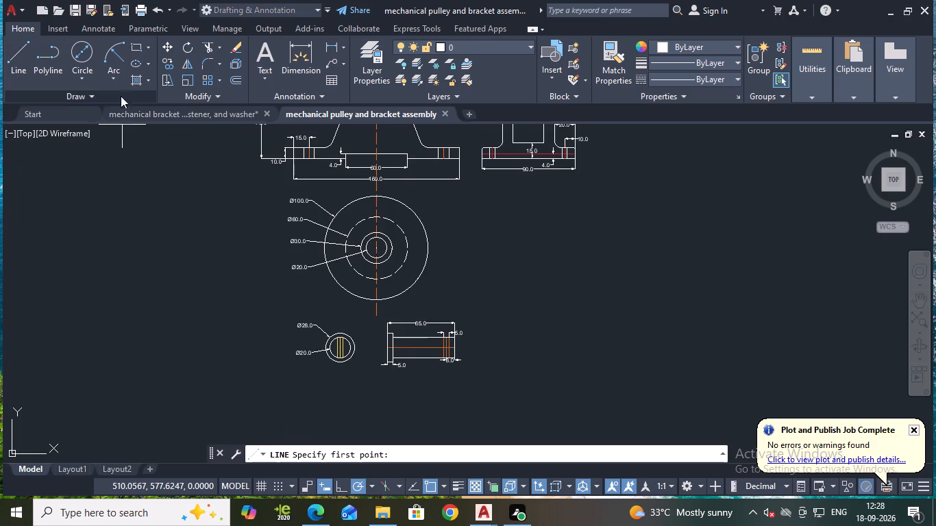
click(374, 247)
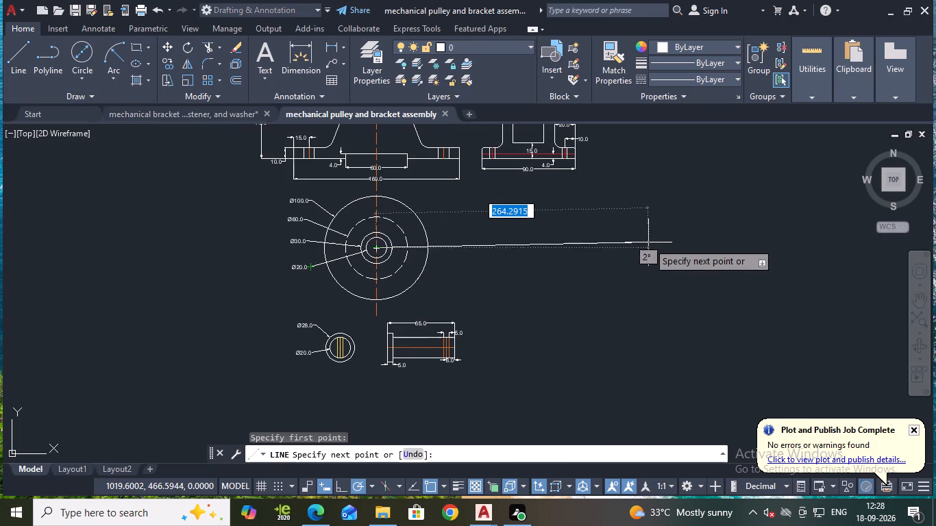
click(638, 248)
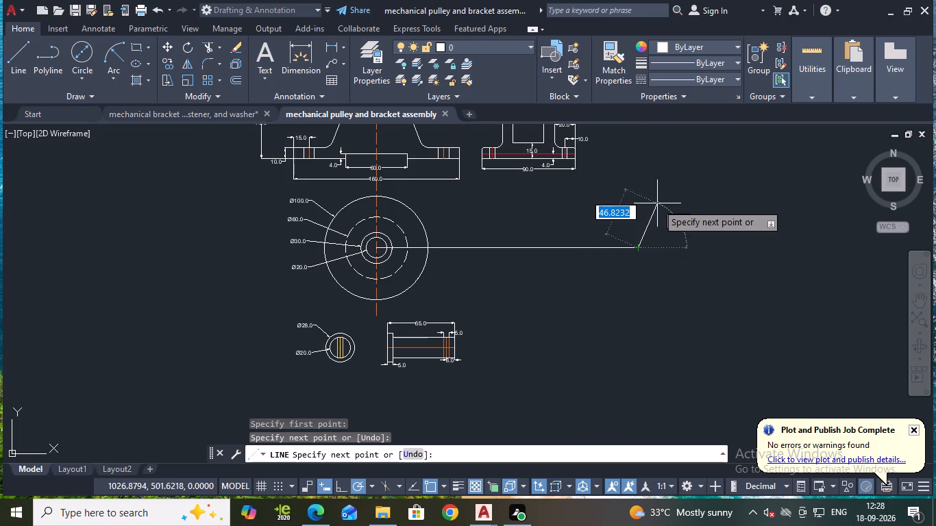
key(Escape)
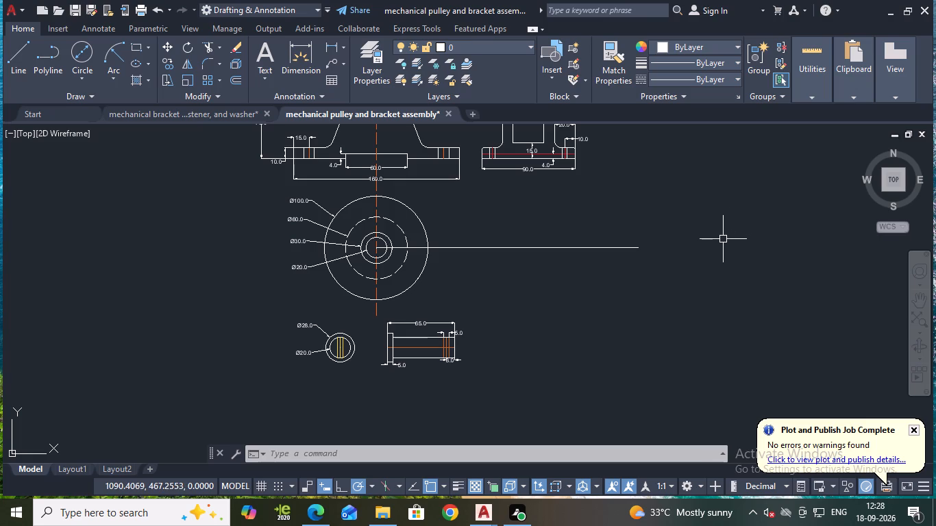
Draw a vertical line about 82 mm long crossing the horizontal centre projection line, beside the pulley's circular view.
click(12, 44)
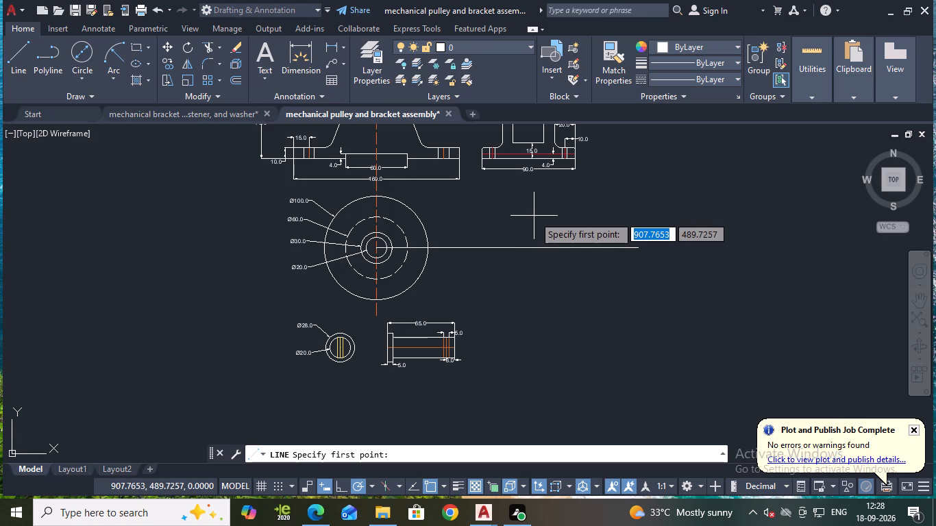
click(538, 210)
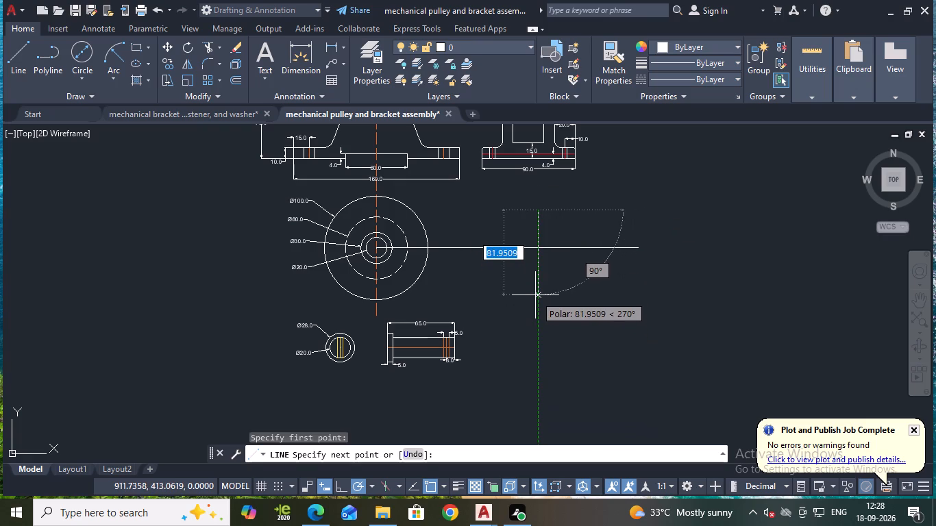
scroll(535, 295, up, 1)
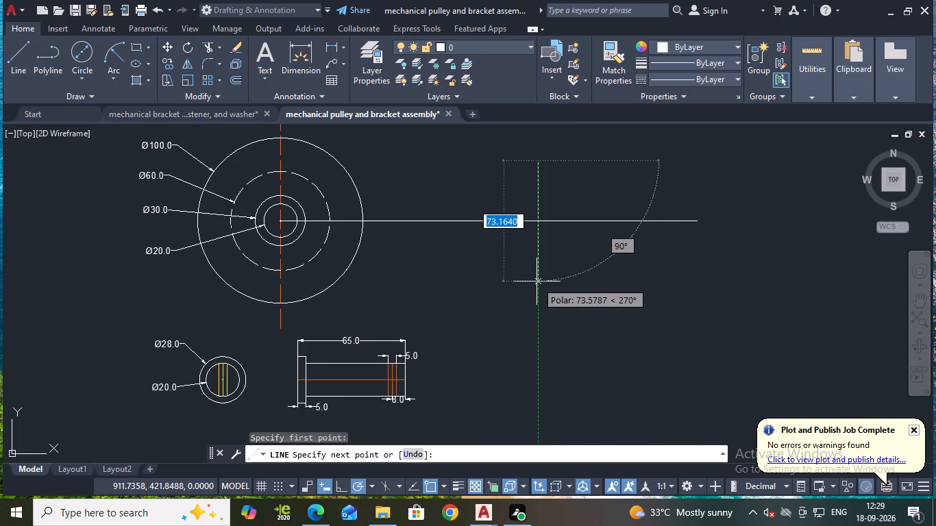
scroll(537, 281, up, 1)
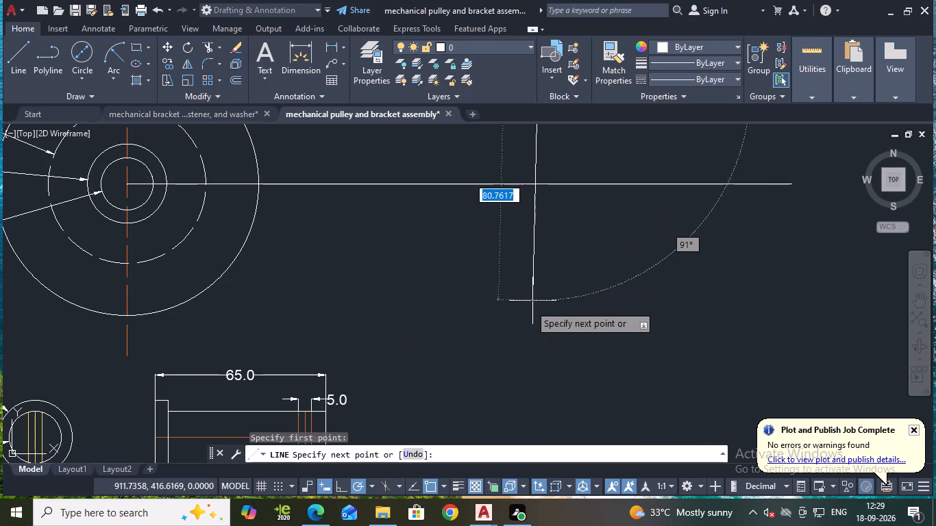
scroll(535, 317, down, 2)
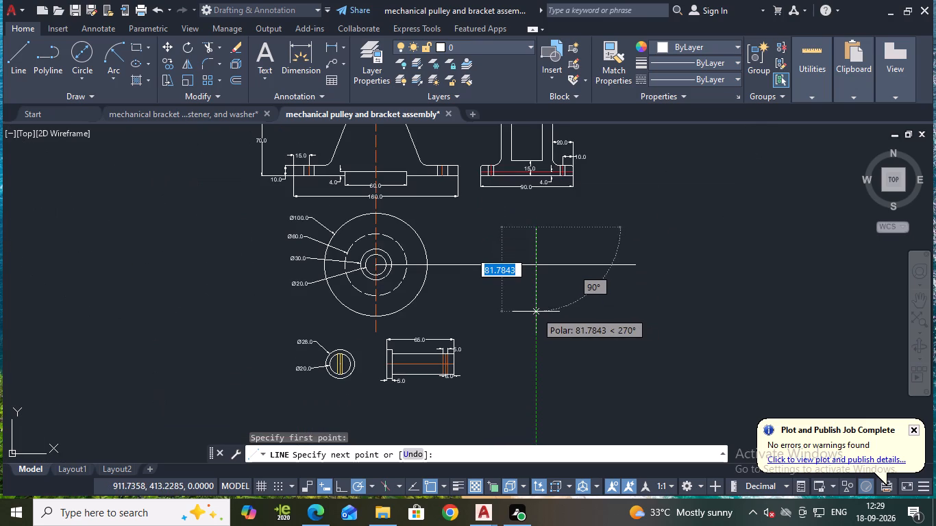
click(536, 312)
key(Escape)
scroll(559, 272, up, 1)
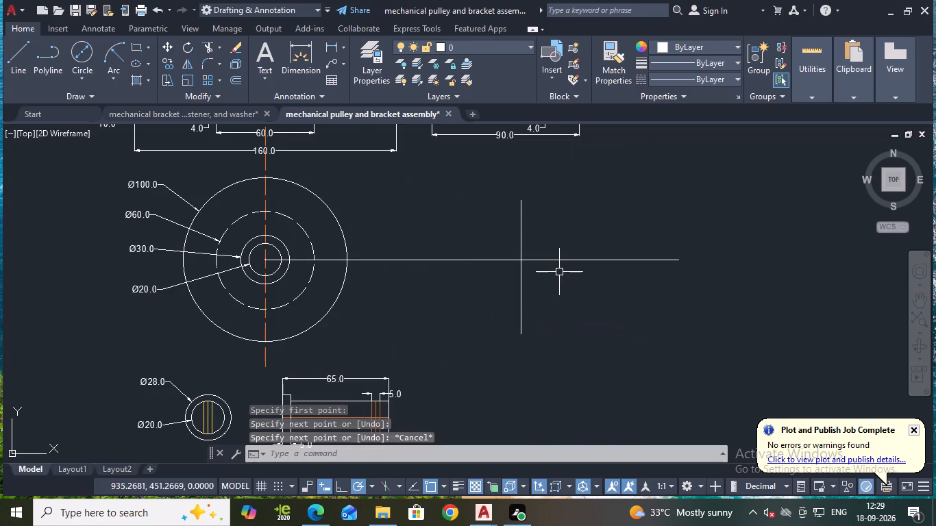
Draw horizontal projection lines from the top and bottom quadrants of the pulley's Ø100 circle, extending past the vertical line.
click(20, 50)
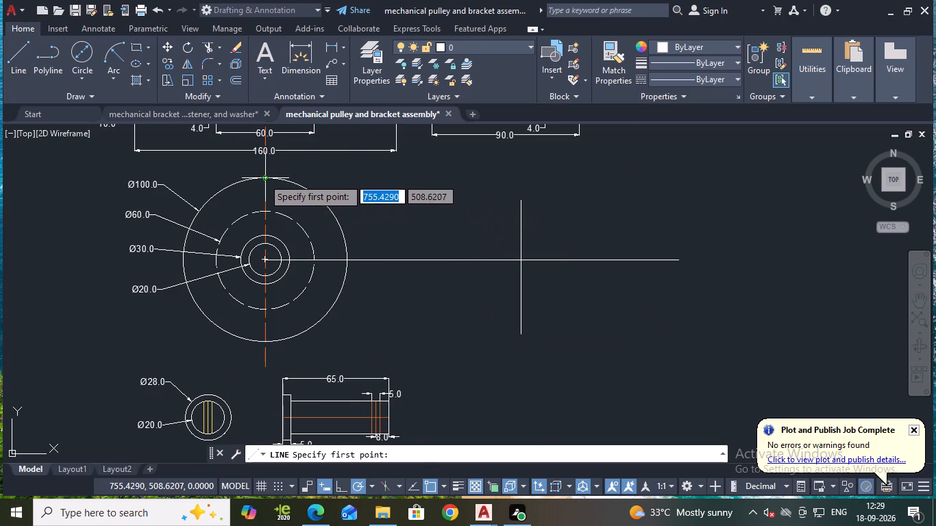
click(263, 177)
click(753, 175)
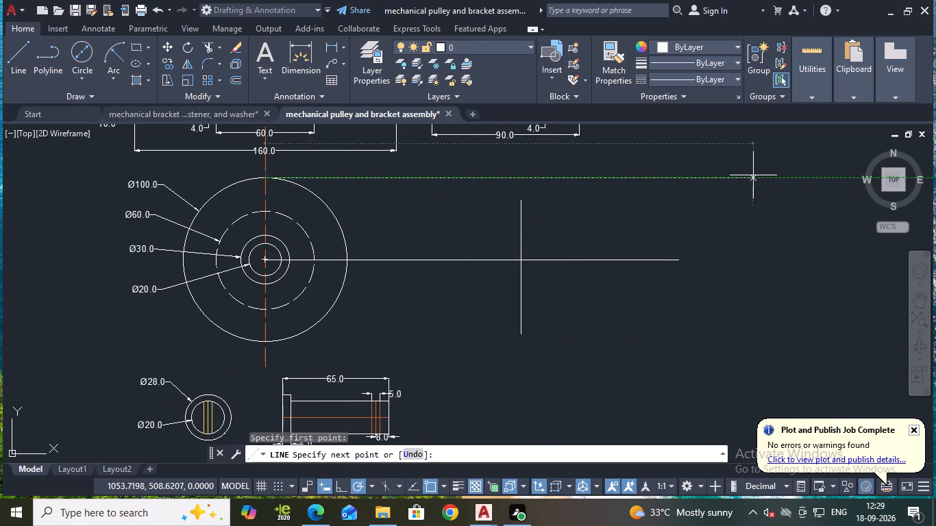
key(Escape)
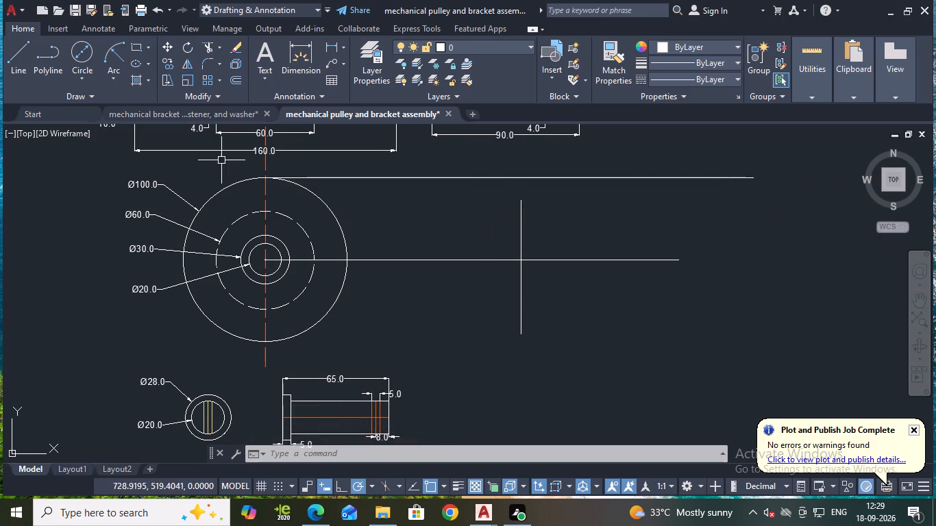
click(14, 58)
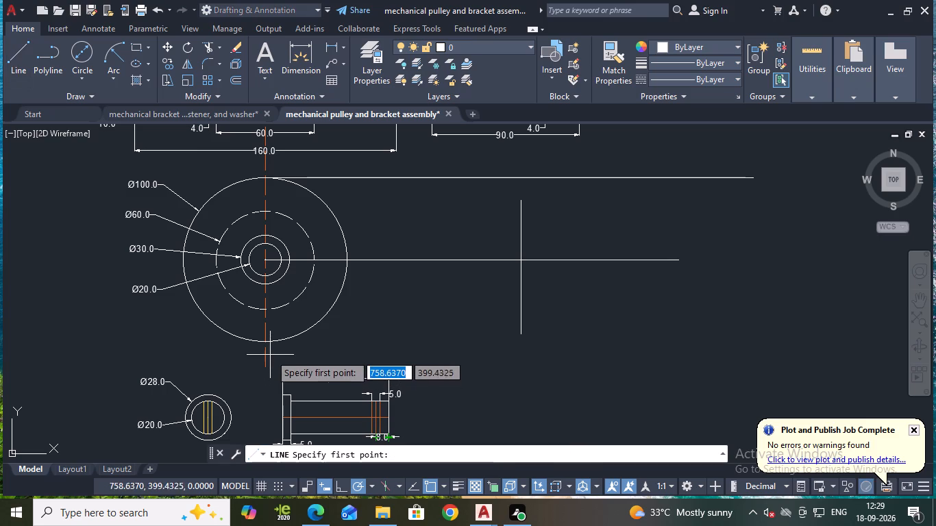
click(262, 342)
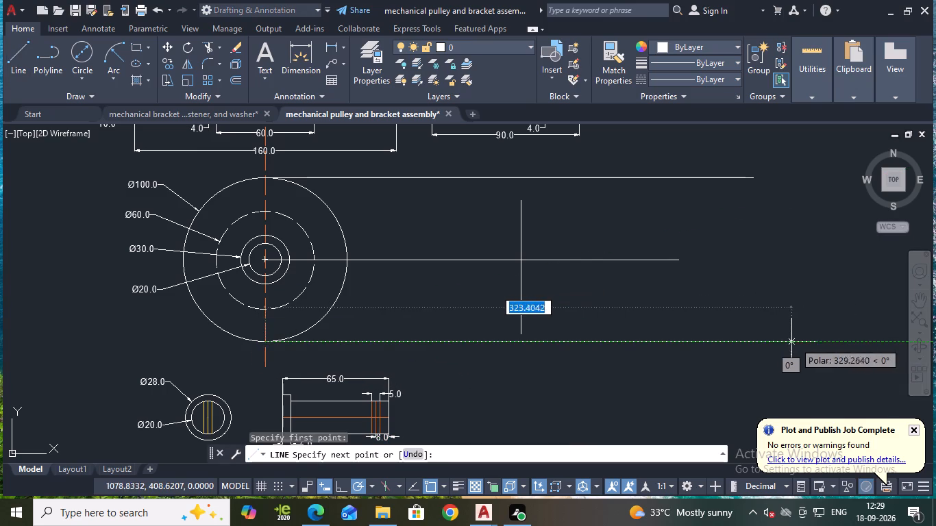
click(785, 343)
key(Escape)
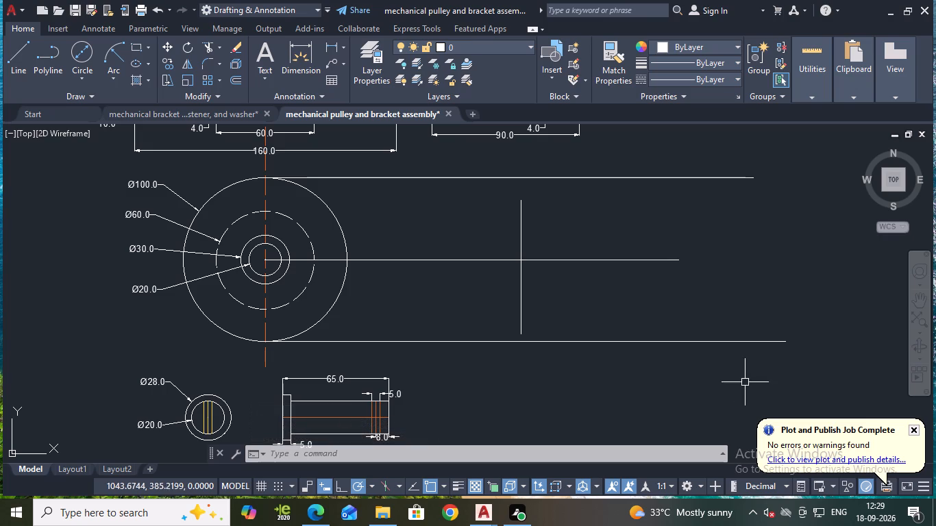
Stretch both ends of the vertical line to meet the top and bottom projection lines of the Ø100 circle.
click(519, 211)
click(521, 201)
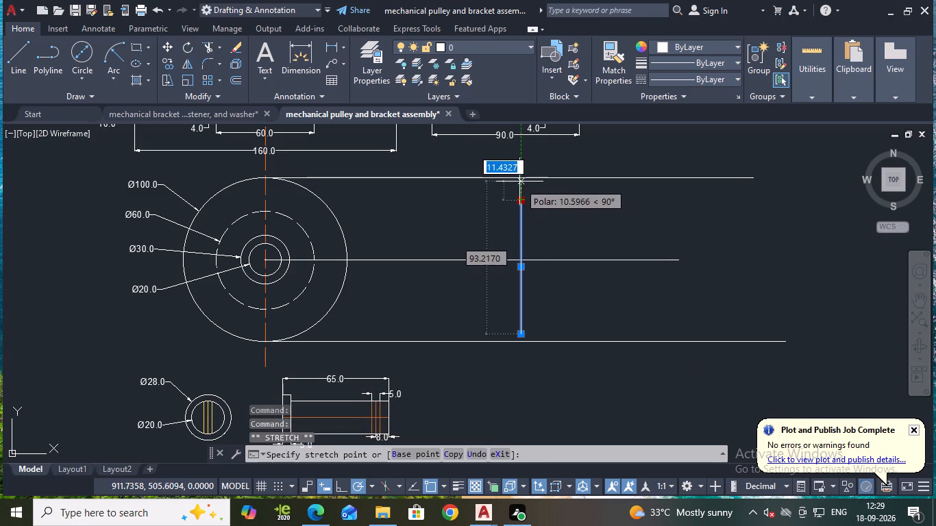
click(521, 177)
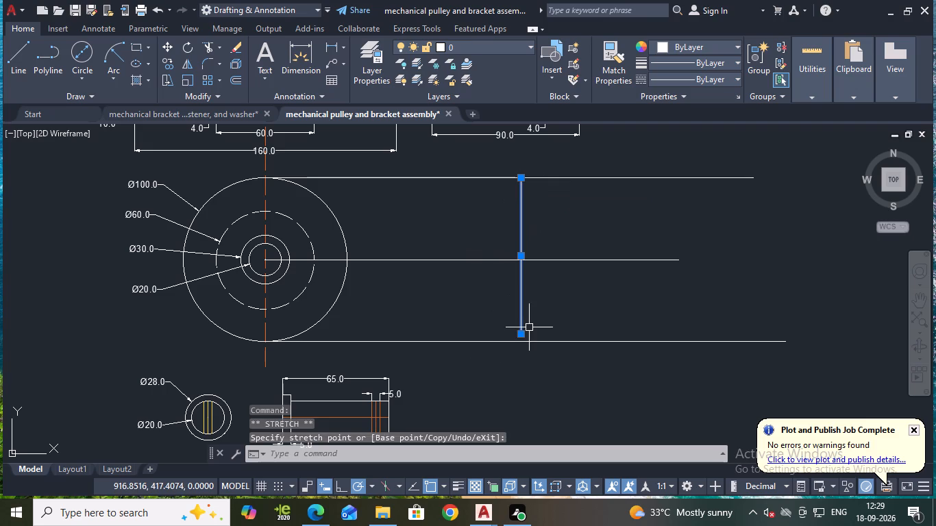
click(519, 336)
click(518, 329)
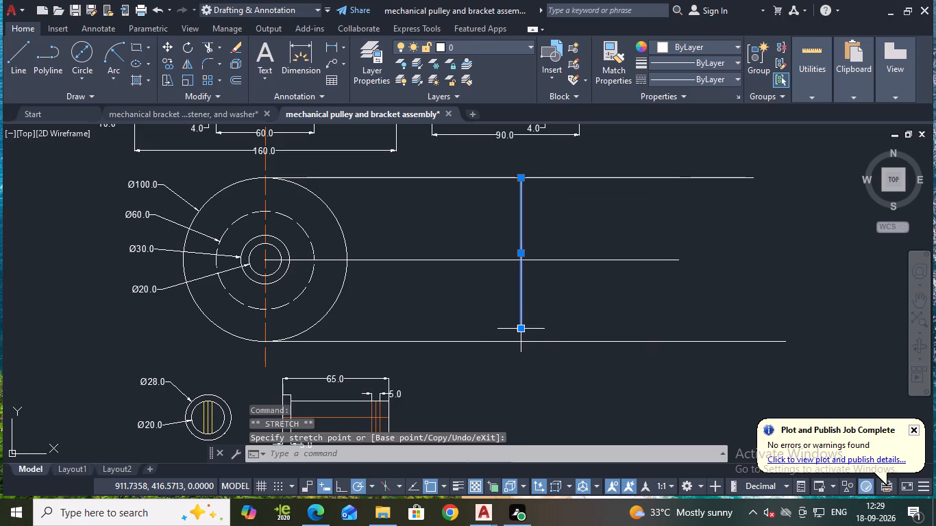
click(522, 332)
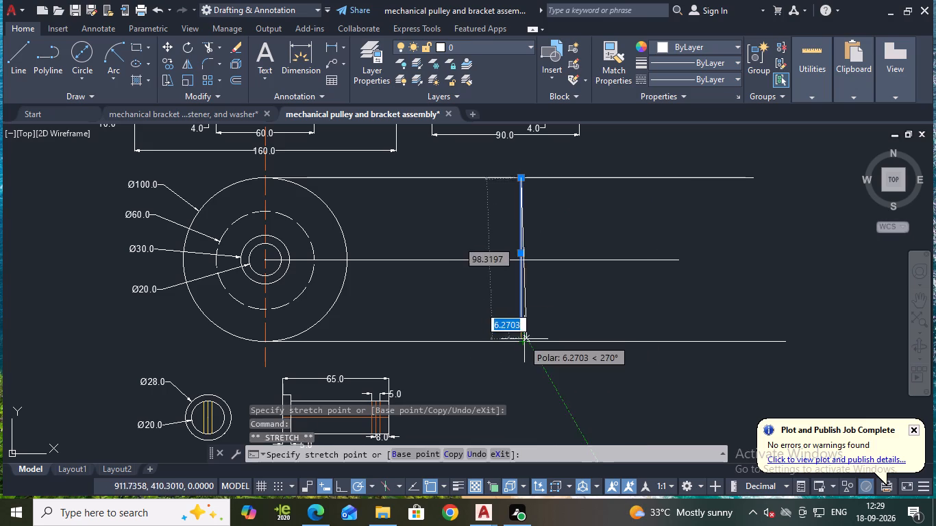
scroll(521, 342, up, 3)
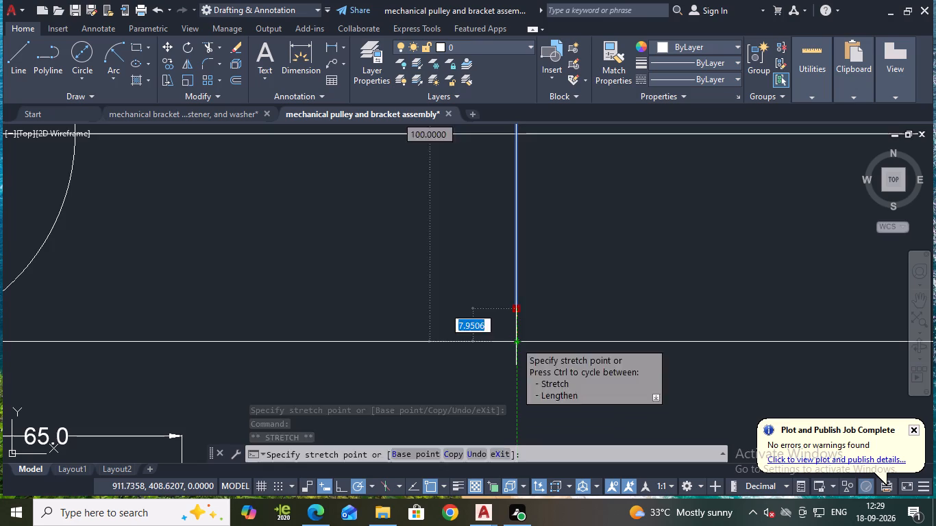
click(515, 342)
scroll(555, 308, down, 2)
middle_drag(576, 297, 582, 308)
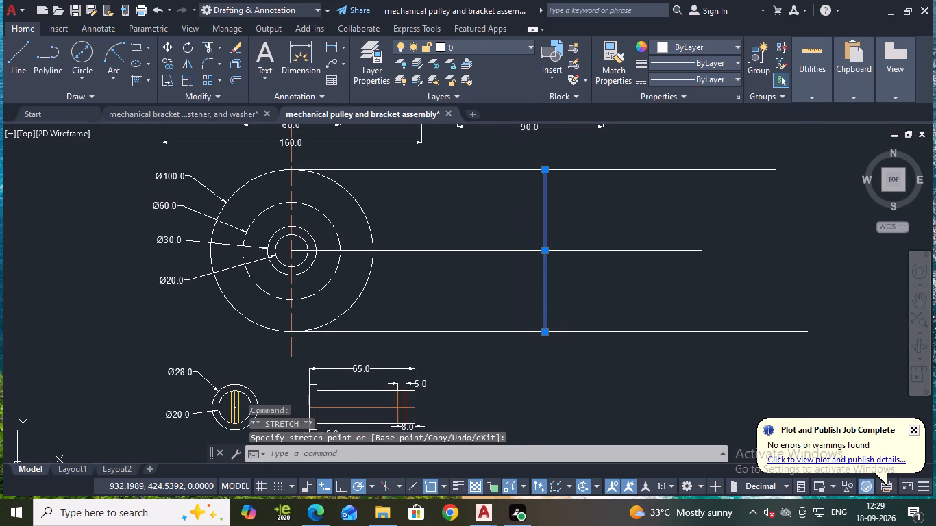
key(Escape)
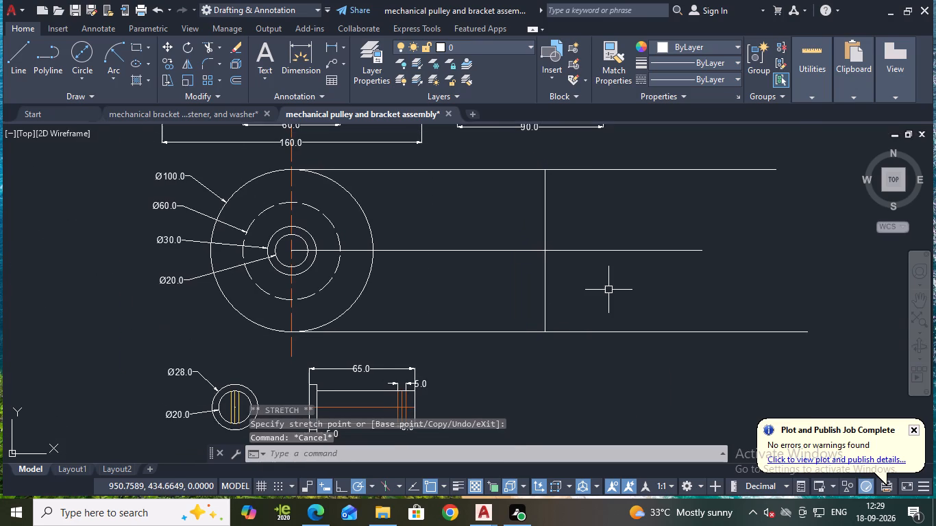
Offset the vertical line 13 mm to each side to form the outer faces of the pulley's side view.
key(o)
key(Return)
key(Return)
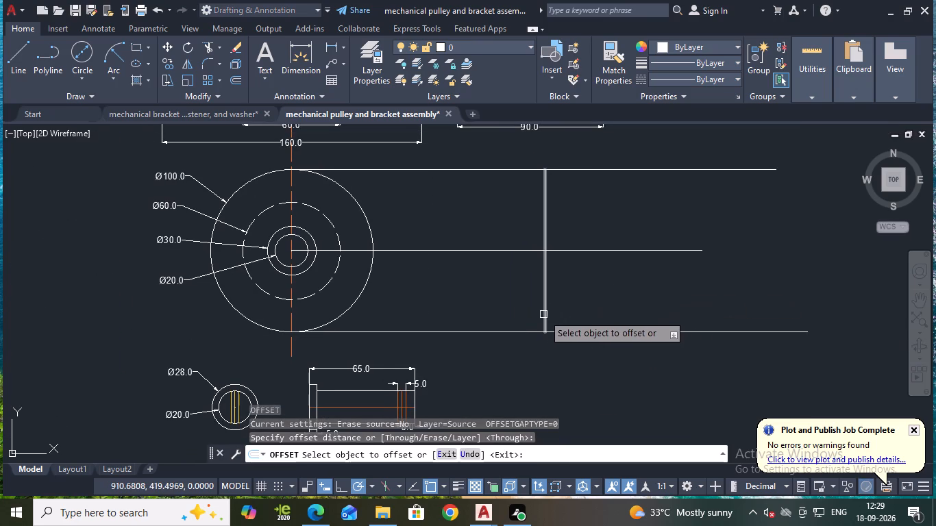
click(543, 314)
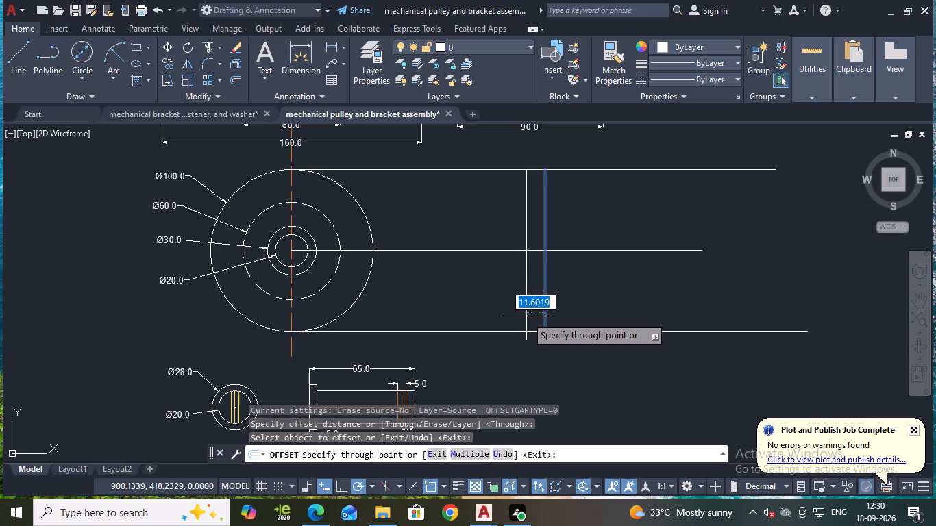
key(1)
key(3)
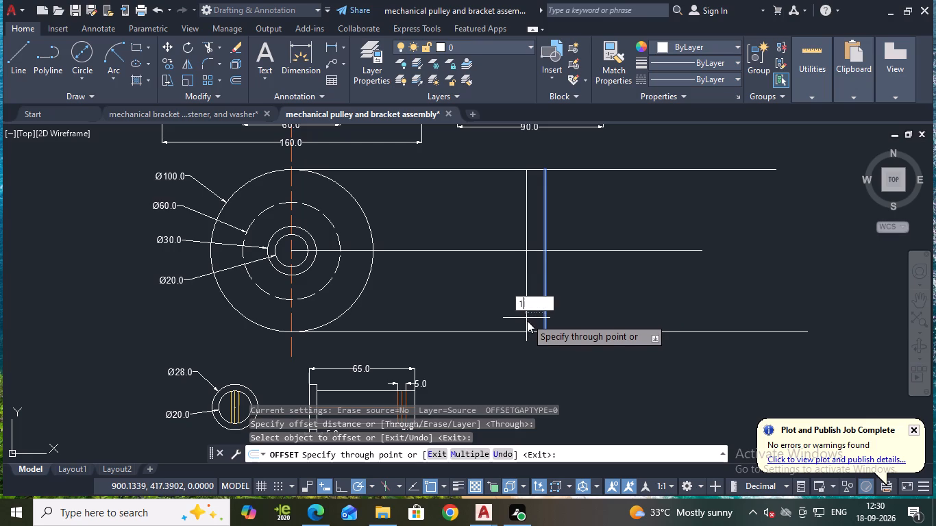
key(Return)
click(547, 327)
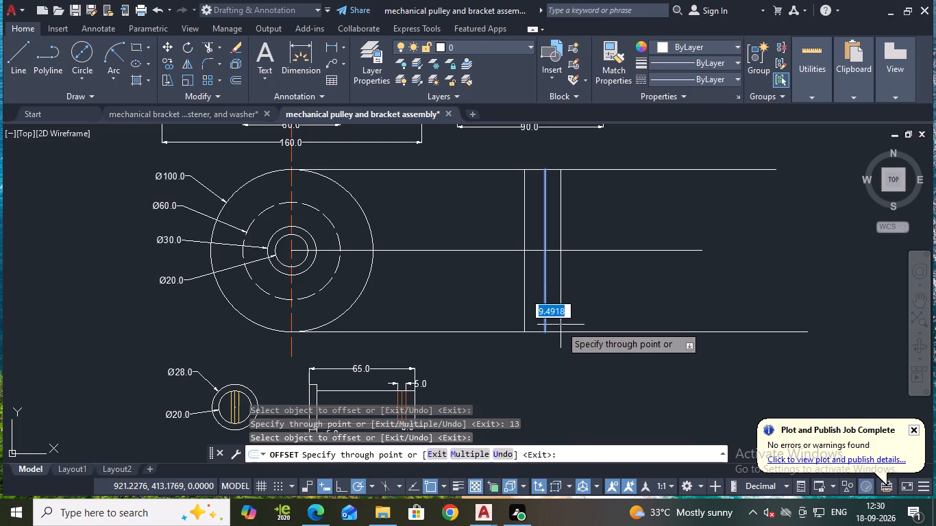
text(13)
key(Return)
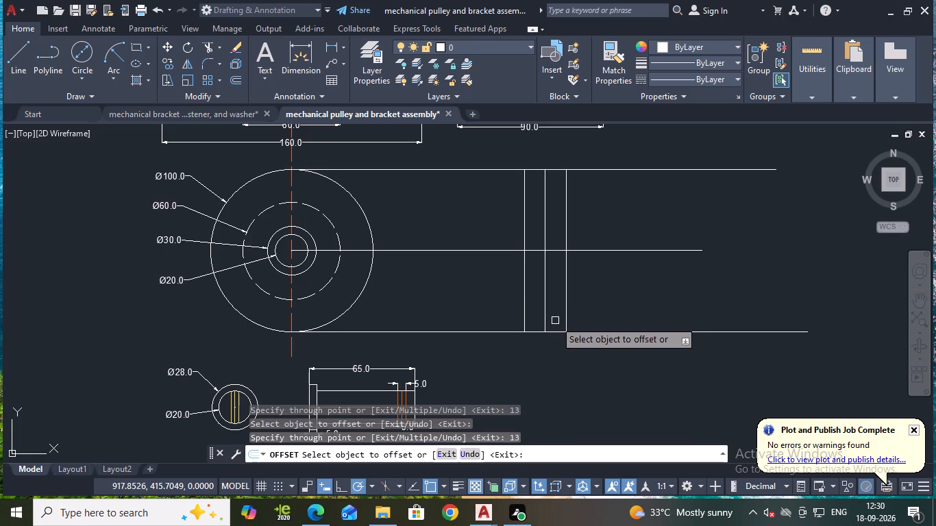
key(Escape)
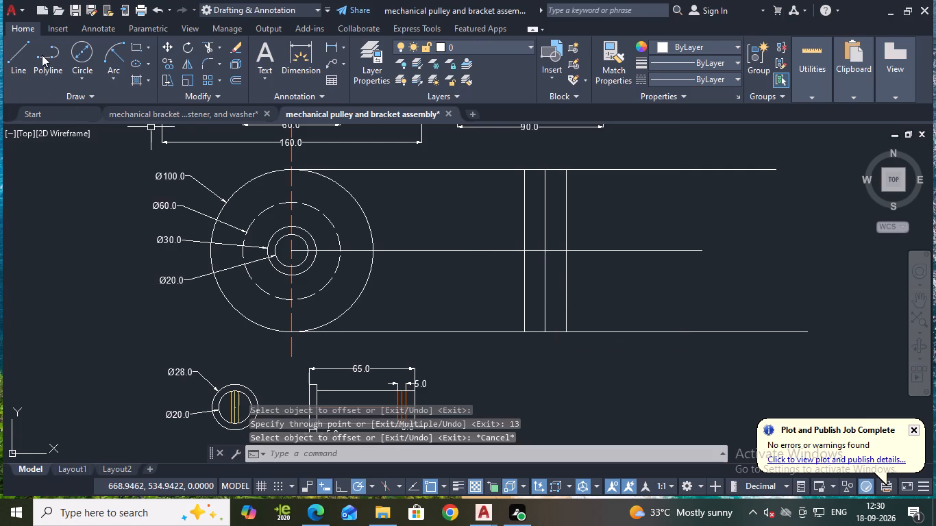
Offset the middle vertical line 10 mm to each side, just inside the outer faces of the side view.
click(14, 53)
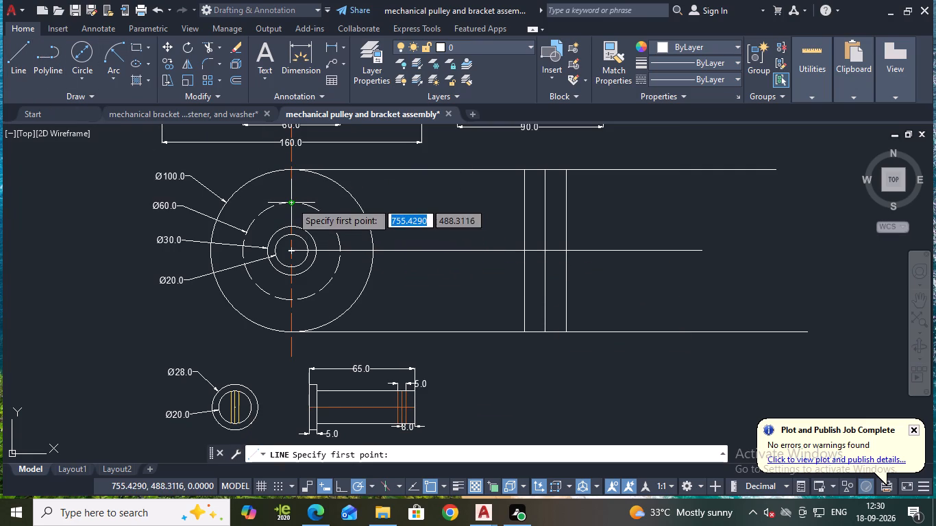
key(Escape)
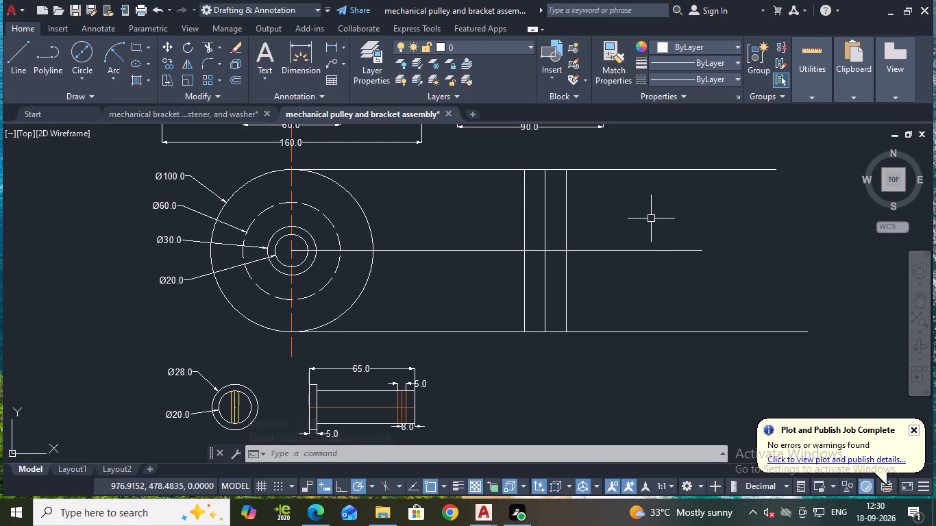
key(o)
key(Return)
key(Return)
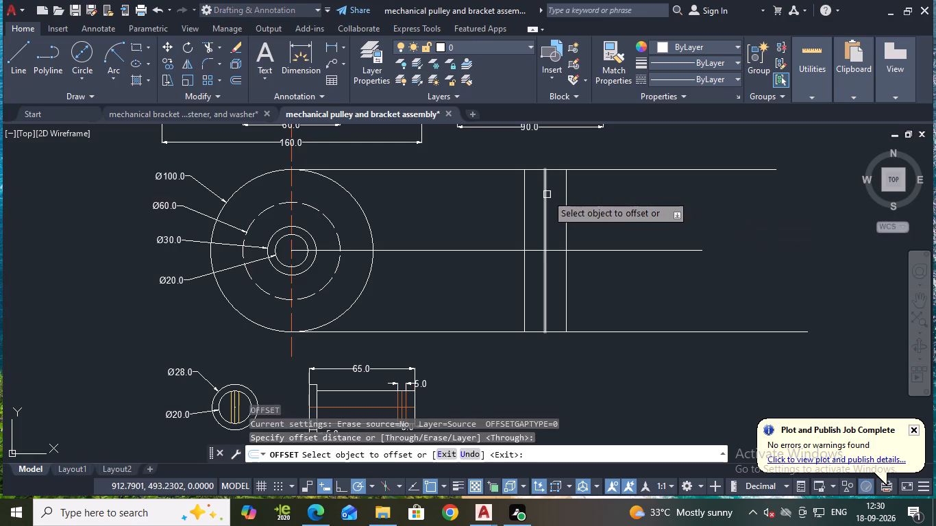
click(547, 195)
text(10)
key(Return)
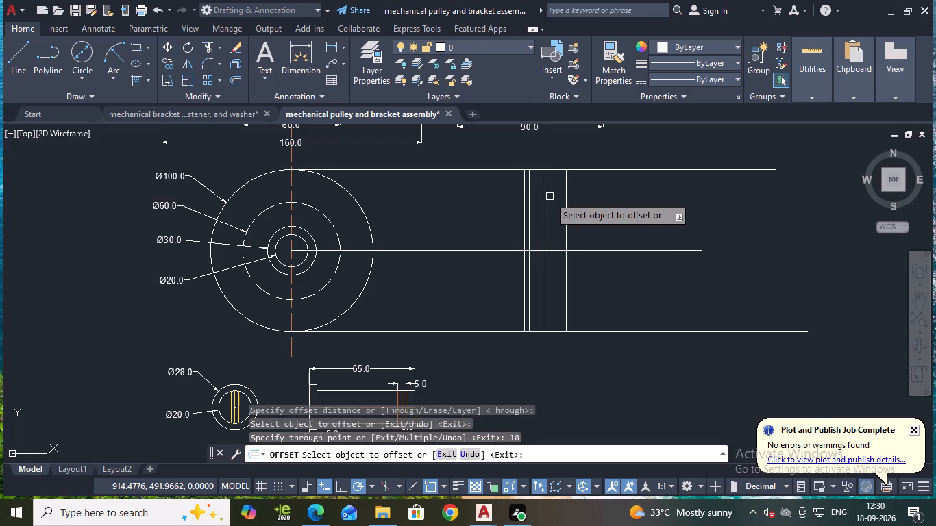
click(547, 197)
text(10)
key(Return)
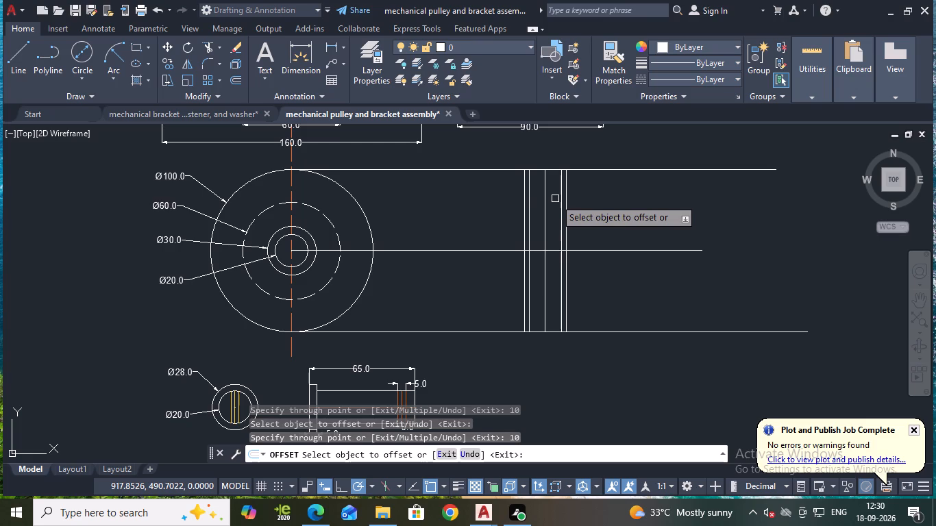
key(Escape)
Draw horizontal projection lines from the top and bottom quadrants of the dashed Ø60 circle, extending past the side view.
click(12, 49)
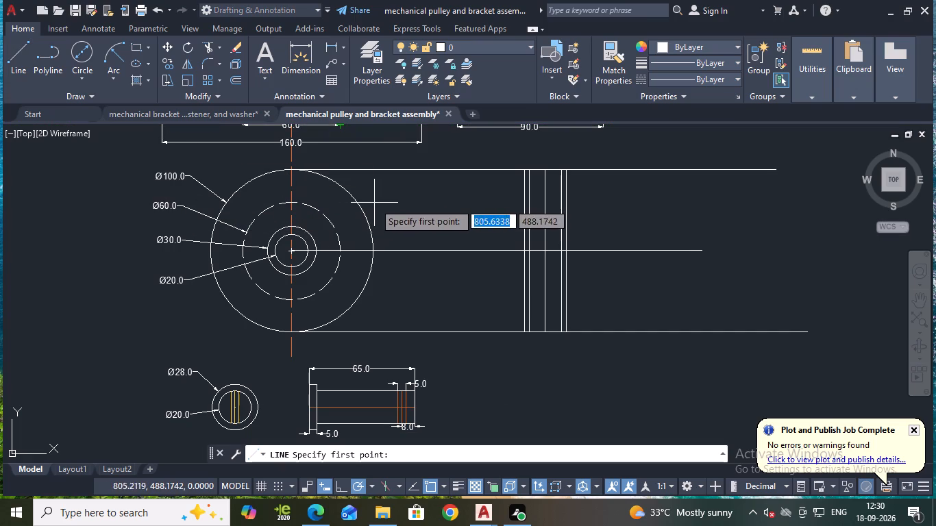
click(292, 202)
click(699, 205)
key(Escape)
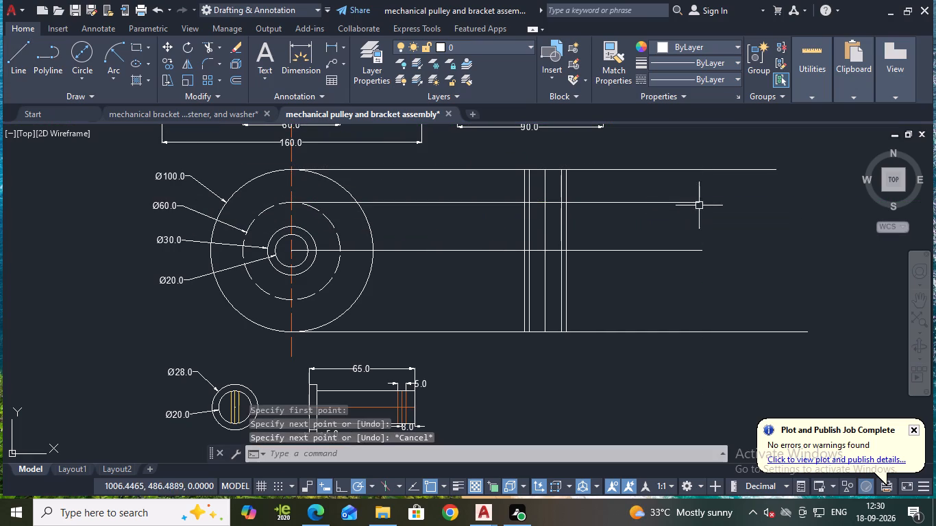
key(space)
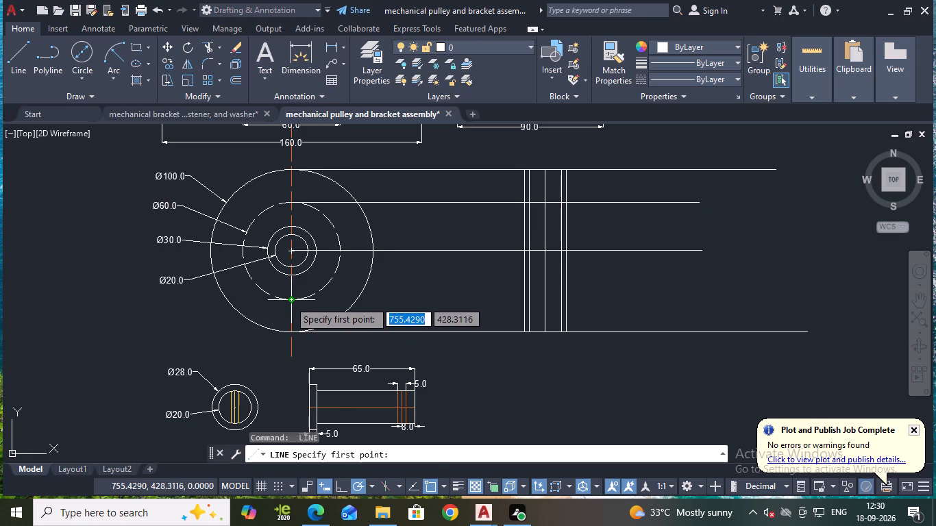
click(289, 301)
click(700, 299)
key(Escape)
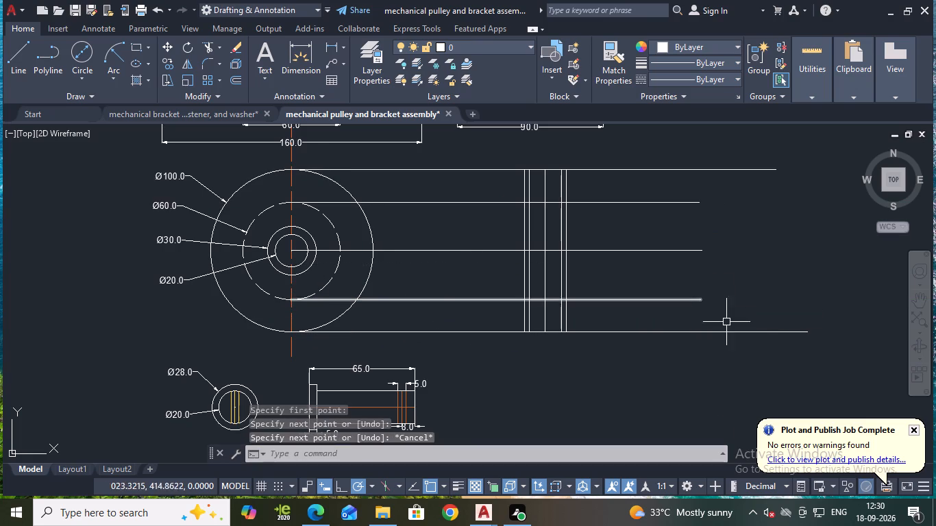
Trim the horizontal projection lines beyond the side view's outer face and between the circular view and the side view.
text(tr)
key(Return)
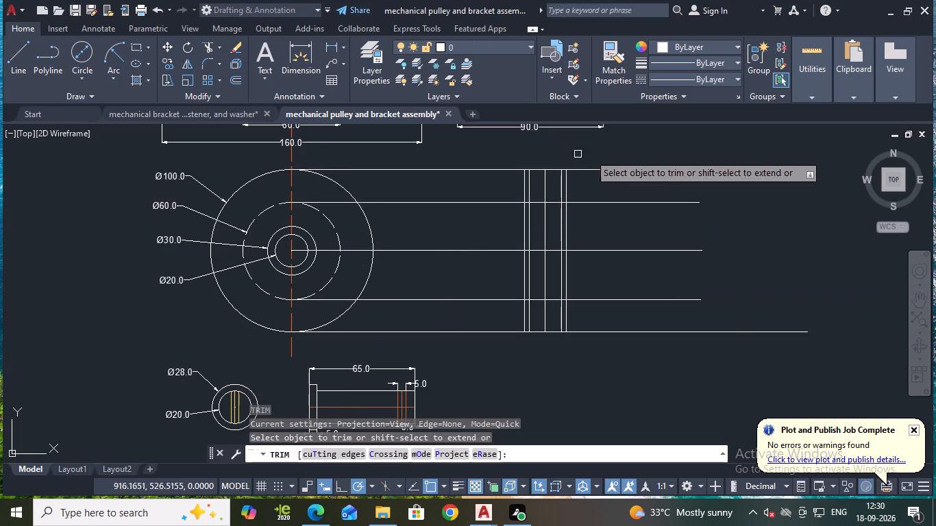
drag(594, 154, 630, 367)
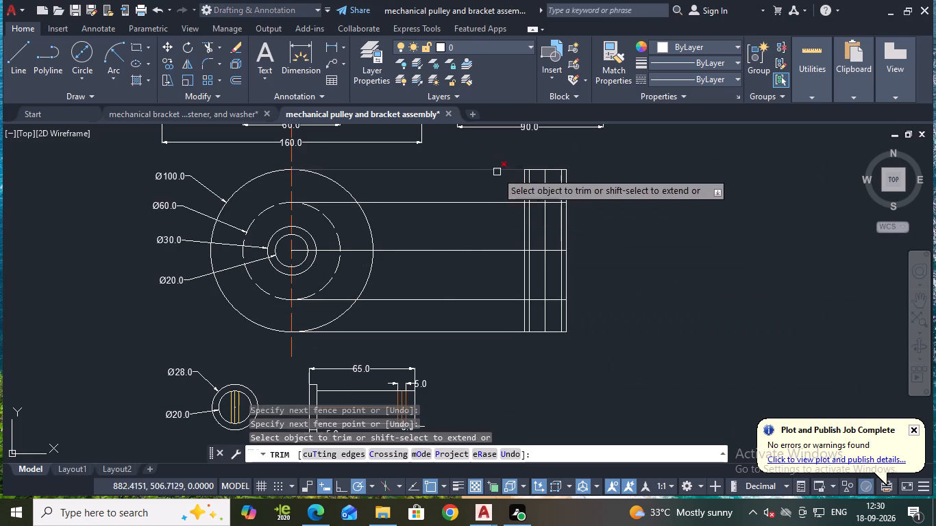
drag(489, 154, 517, 388)
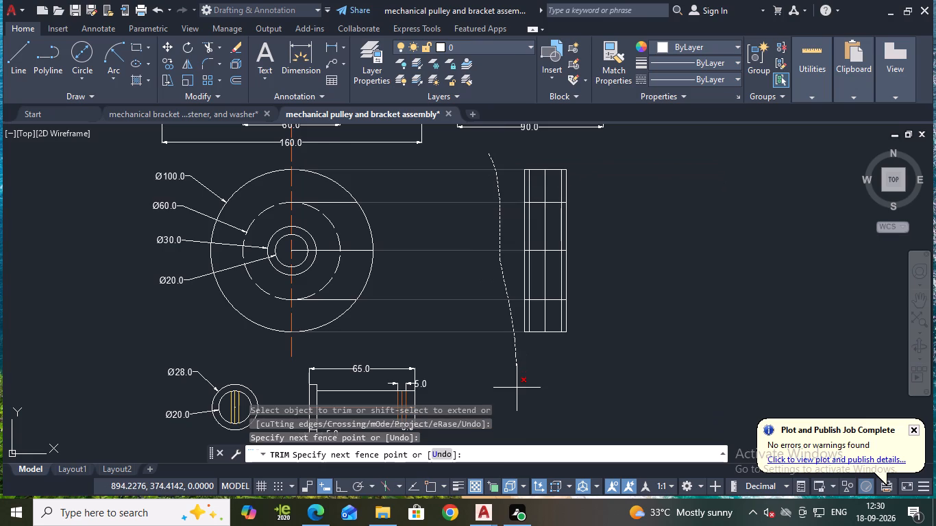
drag(517, 388, 504, 275)
key(Escape)
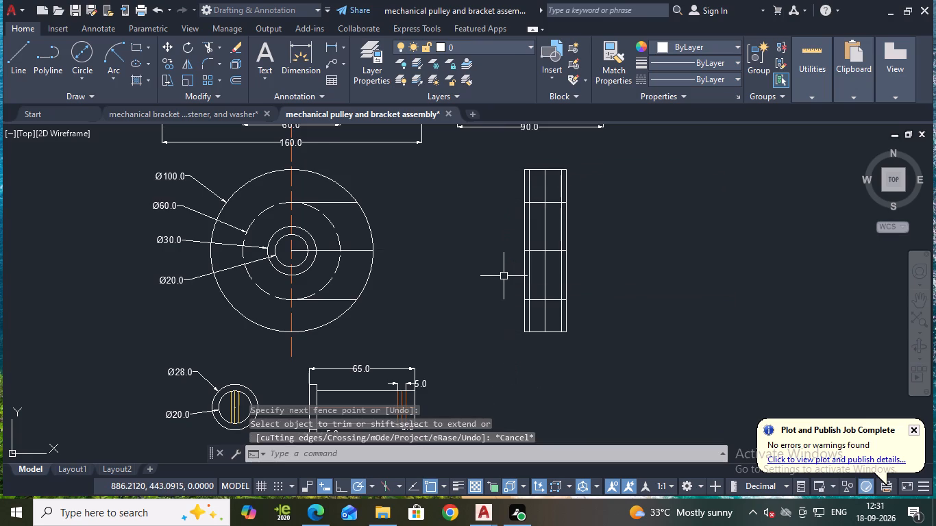
Erase the three leftover projection line segments inside the pulley's circular view.
click(329, 300)
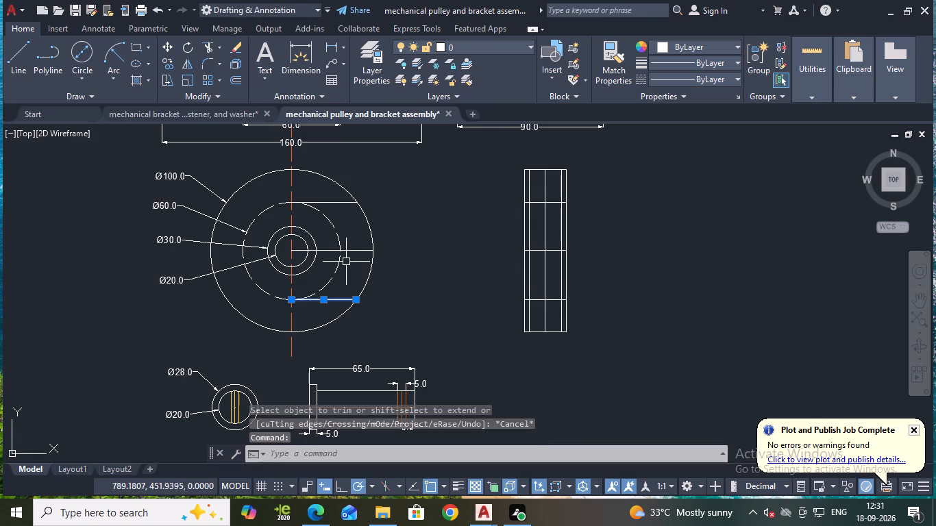
click(353, 253)
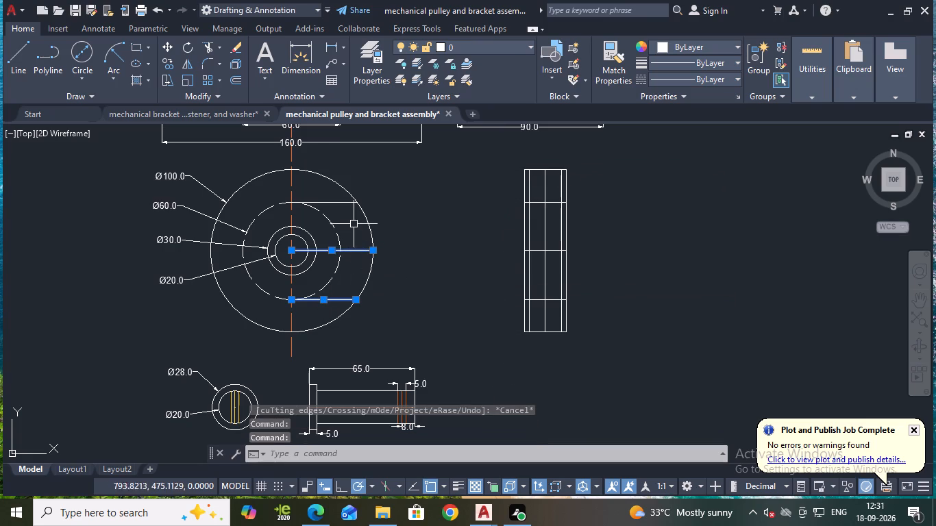
click(336, 203)
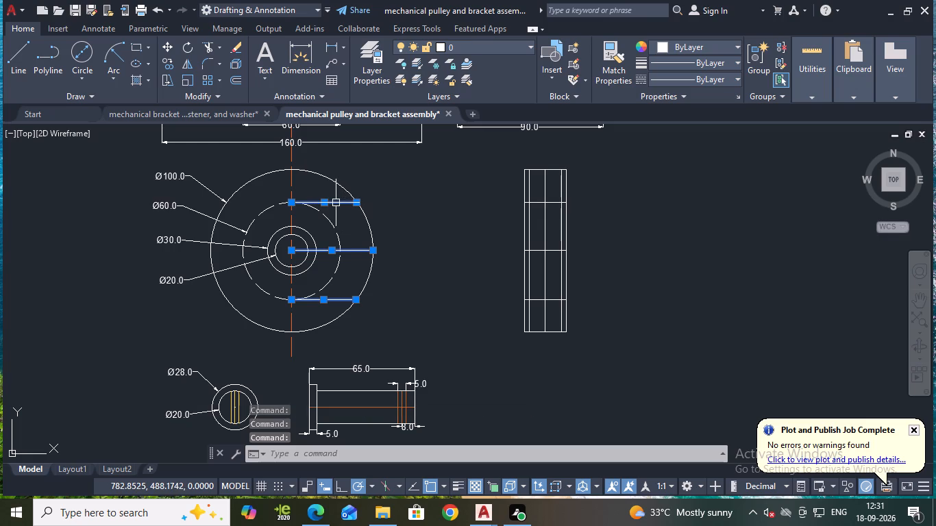
key(e)
key(Return)
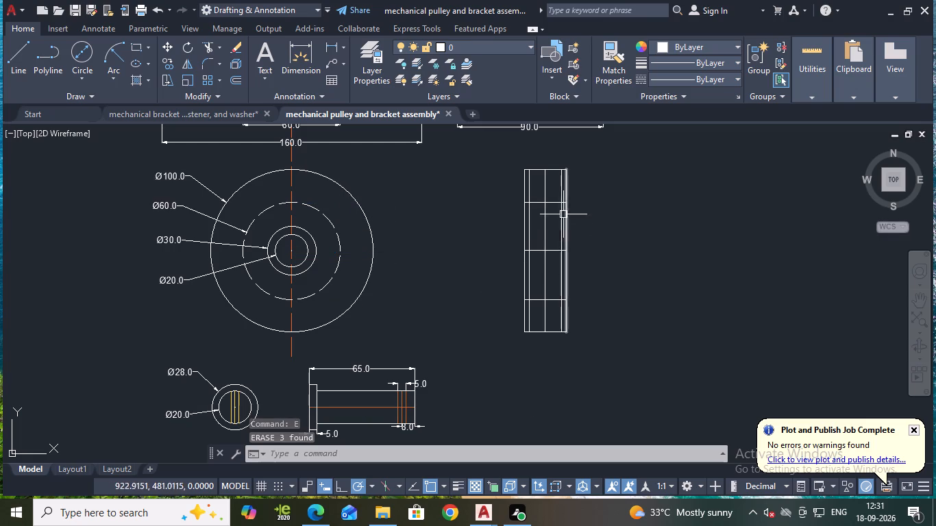
Draw the upper V-groove lines from the centre line's intersection with the upper Ø60 projection line to the inner offset lines at the top edge.
click(23, 50)
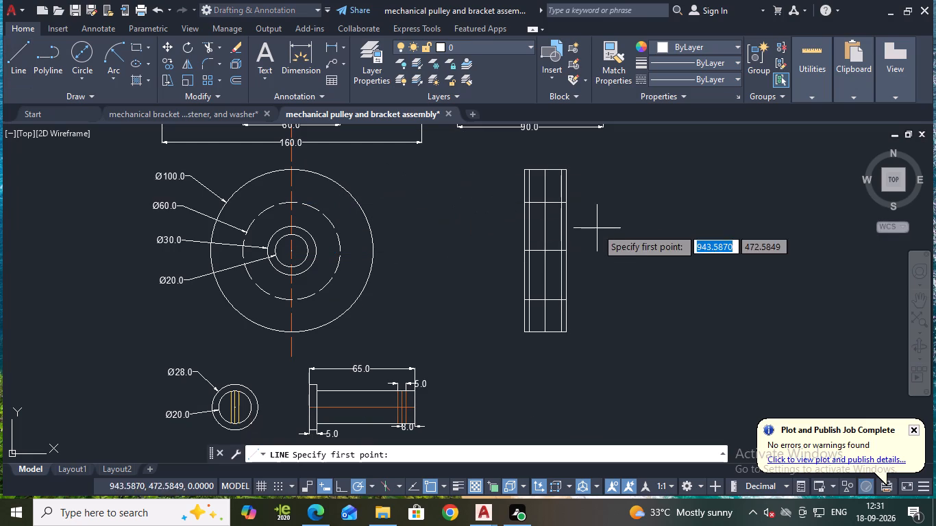
middle_drag(674, 205, 654, 242)
scroll(589, 227, up, 2)
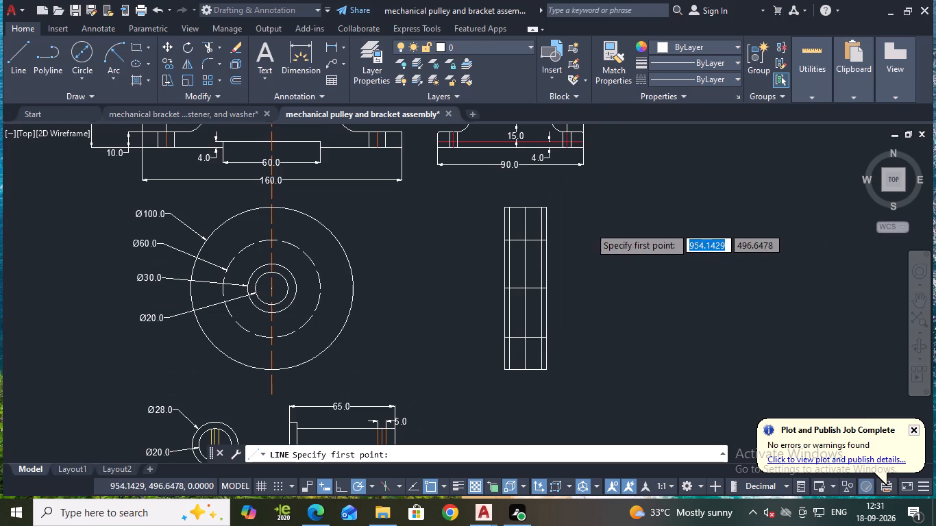
click(425, 259)
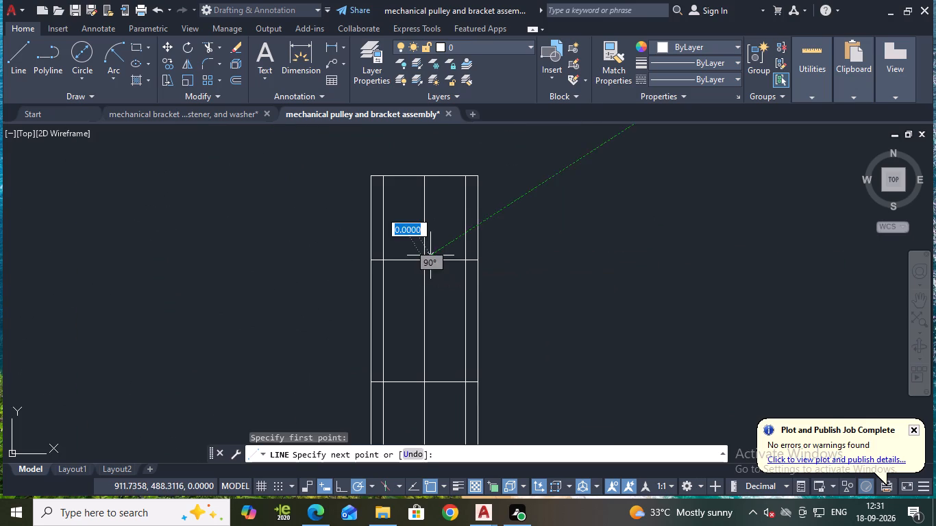
click(465, 177)
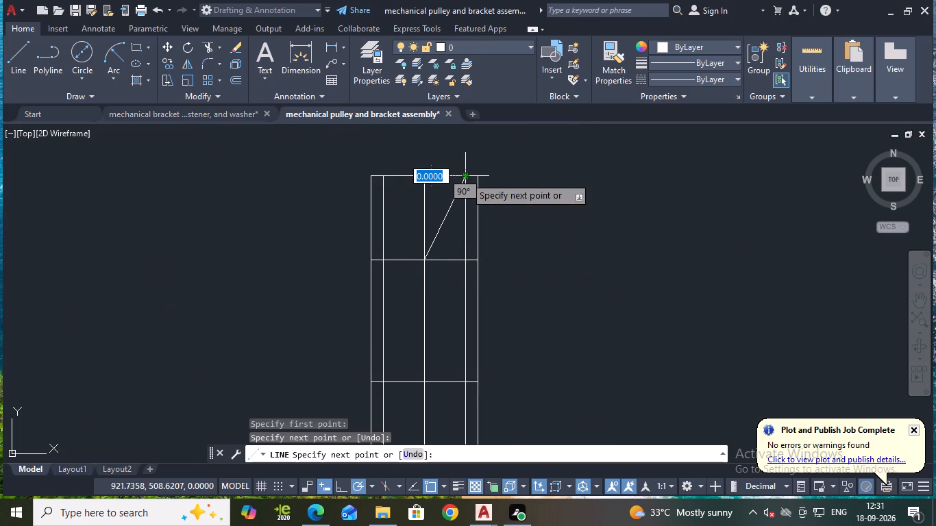
key(Escape)
key(space)
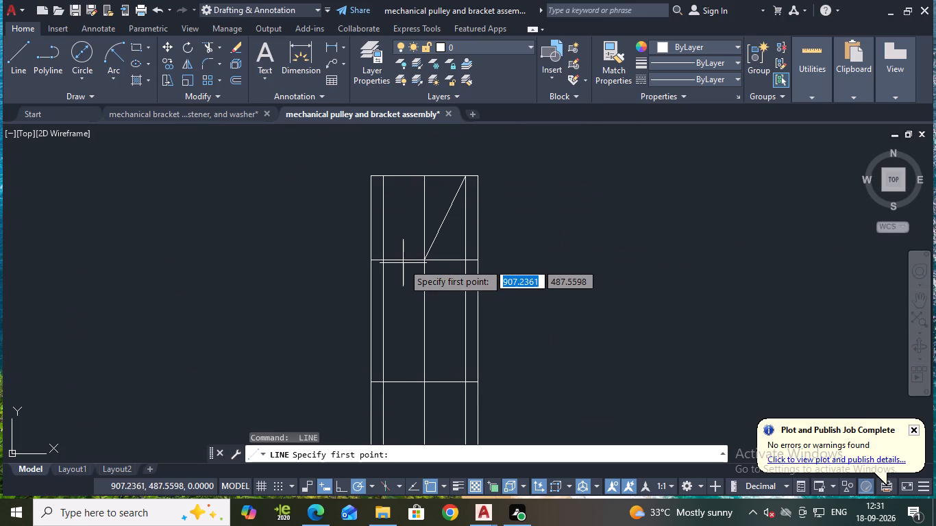
click(424, 258)
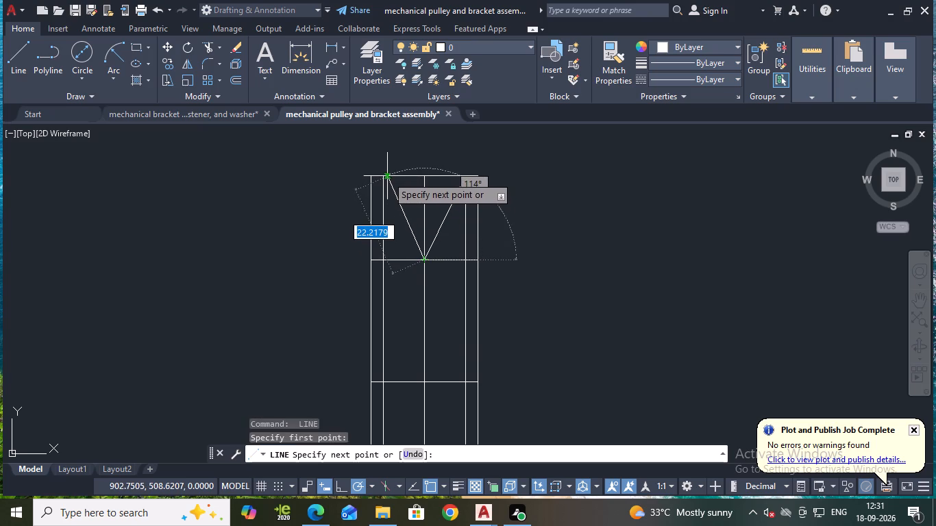
click(384, 175)
key(Escape)
Trim the top edge and the middle vertical line inside the side view's upper V-groove.
text(tr)
key(Return)
click(449, 175)
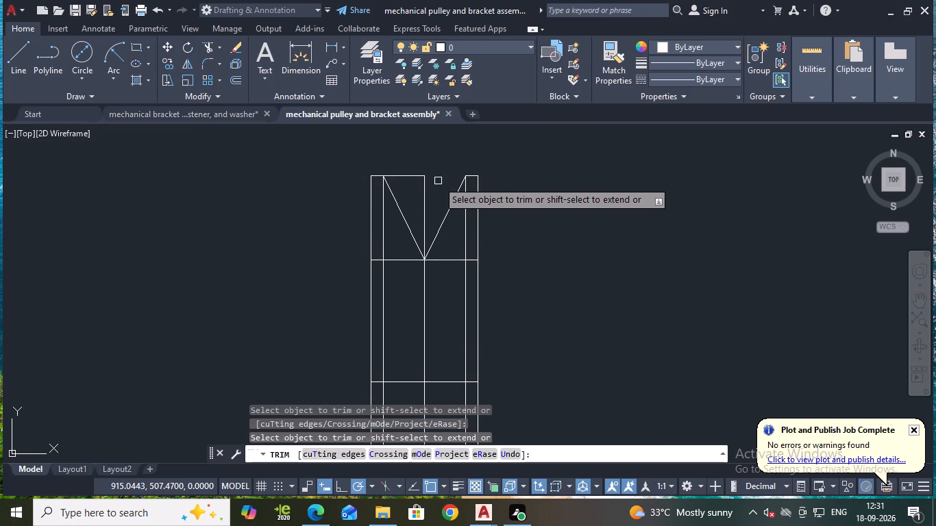
click(423, 195)
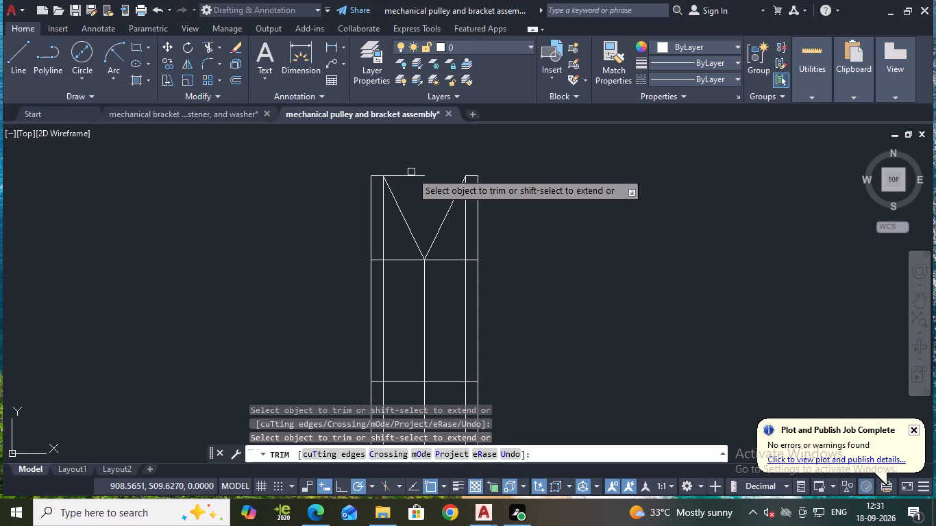
click(410, 179)
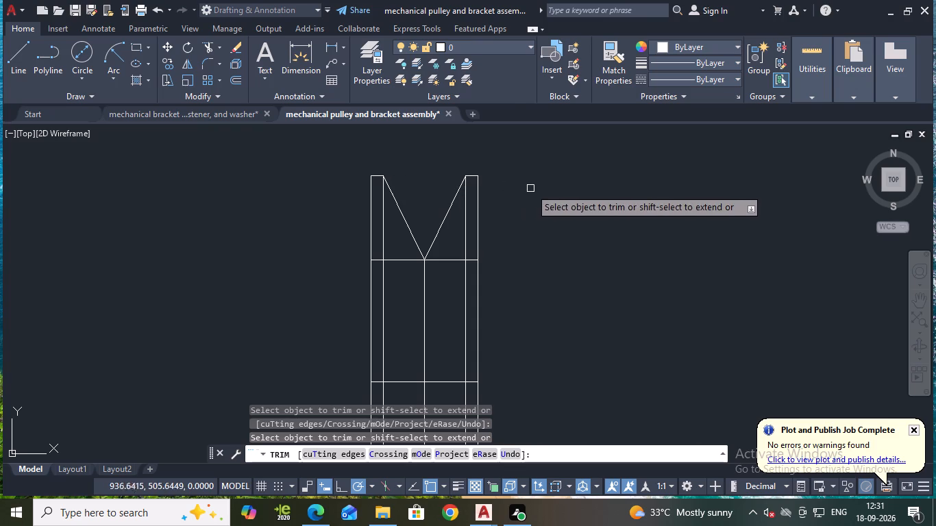
scroll(530, 188, down, 1)
middle_drag(548, 240, 546, 204)
scroll(546, 211, down, 1)
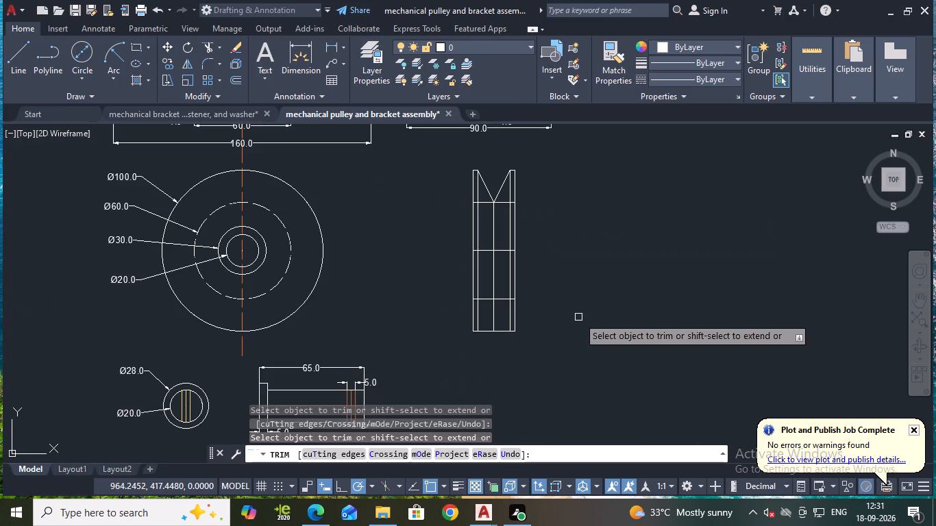
key(Escape)
Draw the lower V-groove from the inner offset lines at the bottom edge to the centre line's intersection with the lower Ø60 projection line.
key(l)
key(Return)
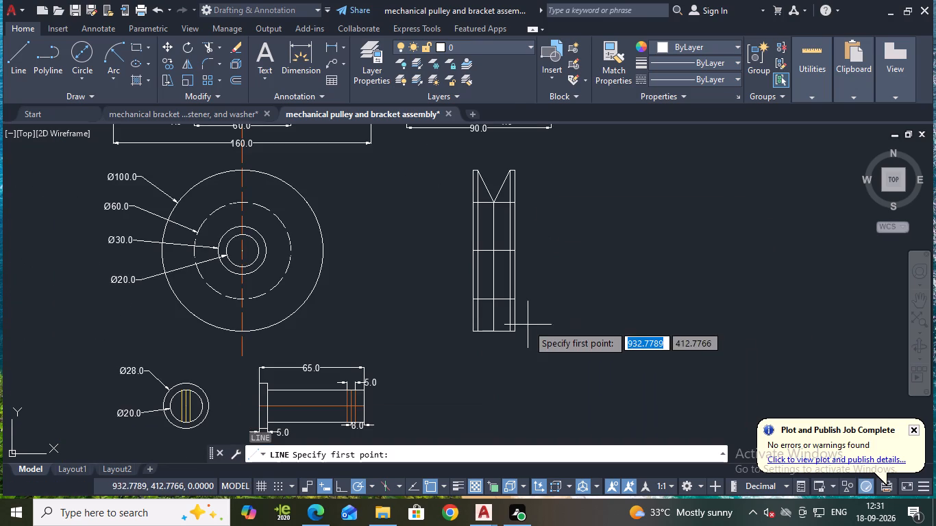
scroll(486, 333, up, 1)
click(470, 330)
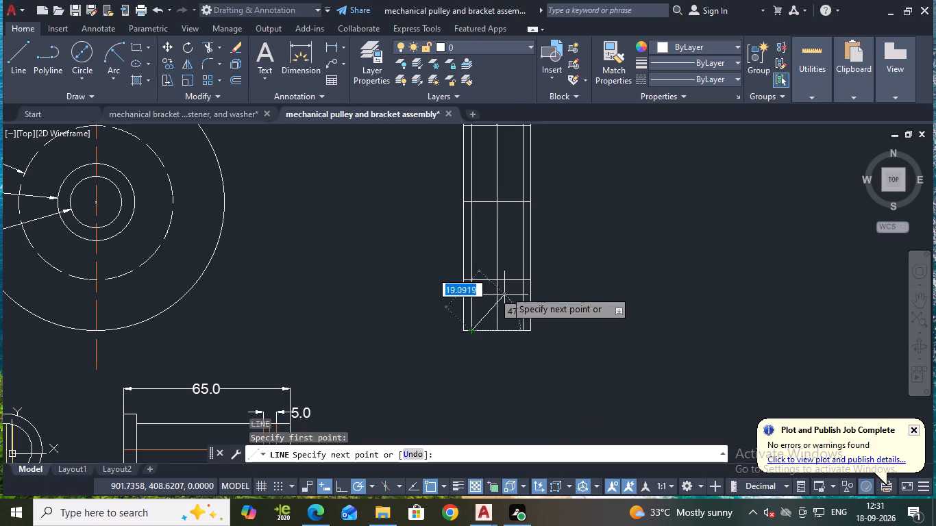
click(497, 279)
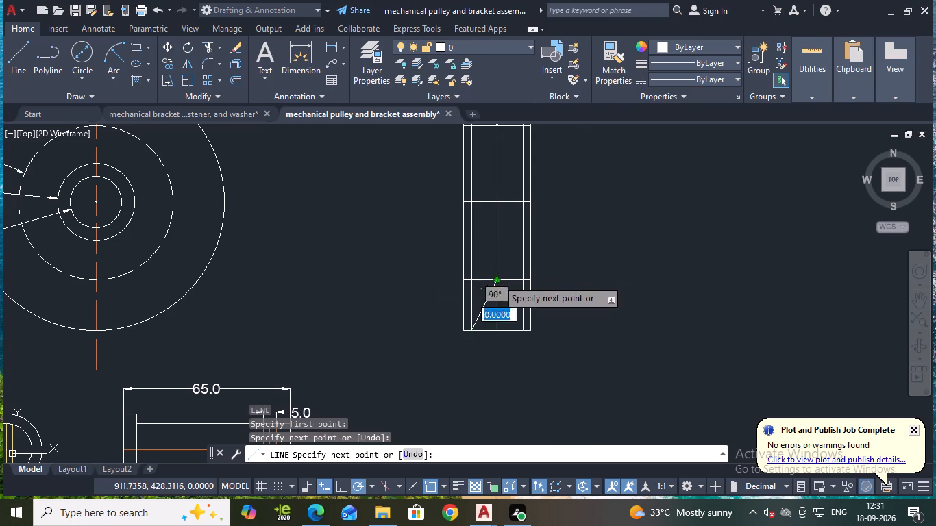
click(523, 332)
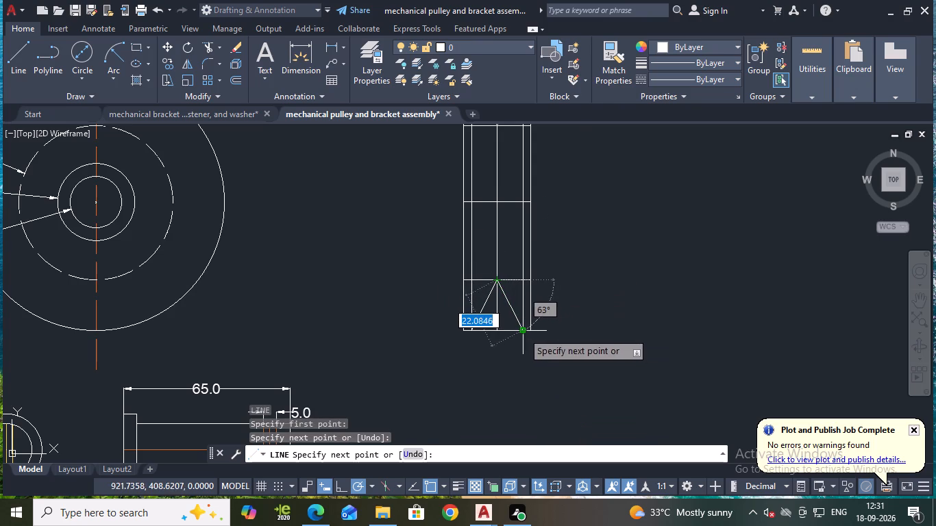
key(Escape)
Trim the bottom edge and the middle vertical line inside the side view's lower V-groove.
text(tr)
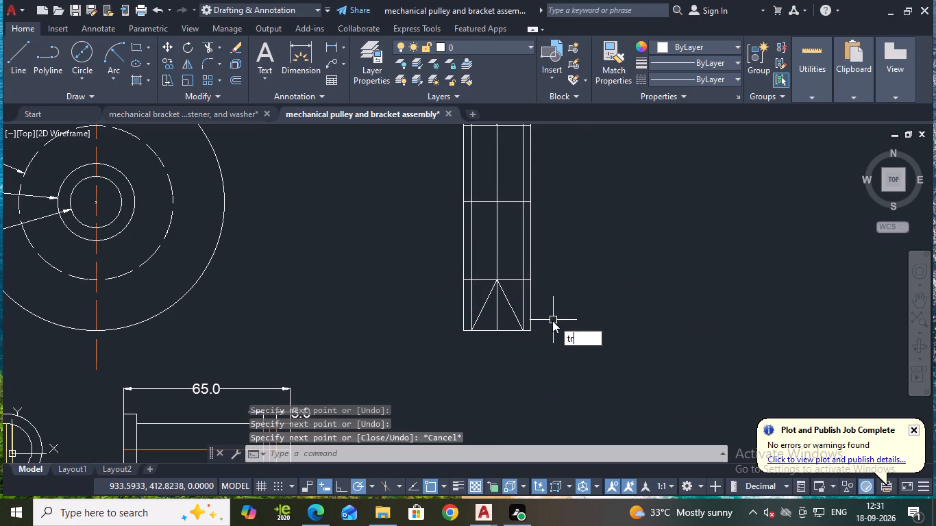
key(Return)
scroll(527, 334, up, 5)
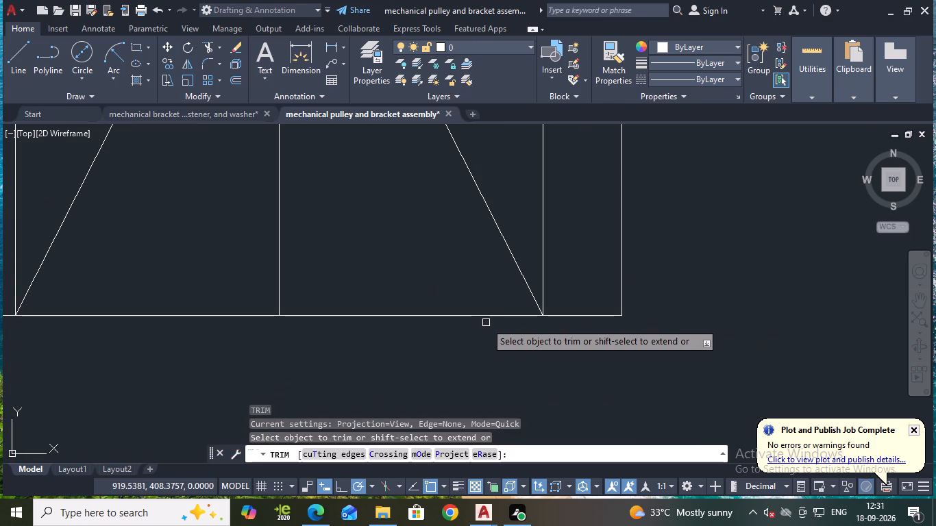
click(479, 316)
click(223, 316)
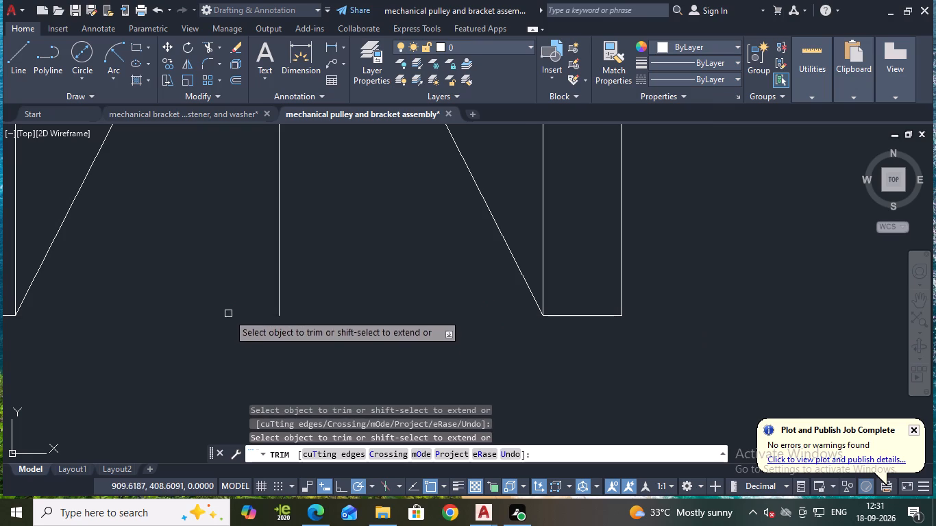
scroll(464, 305, down, 2)
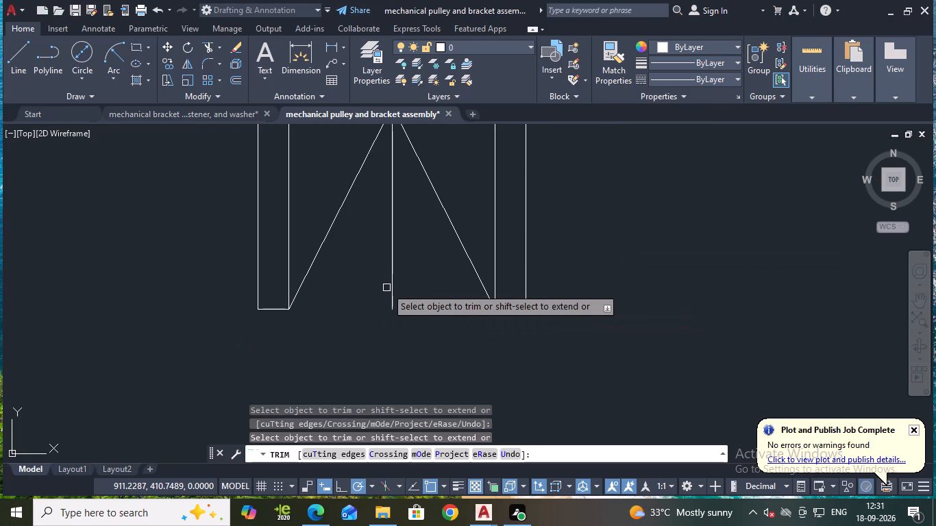
click(393, 277)
scroll(583, 239, down, 3)
middle_drag(604, 214, 532, 316)
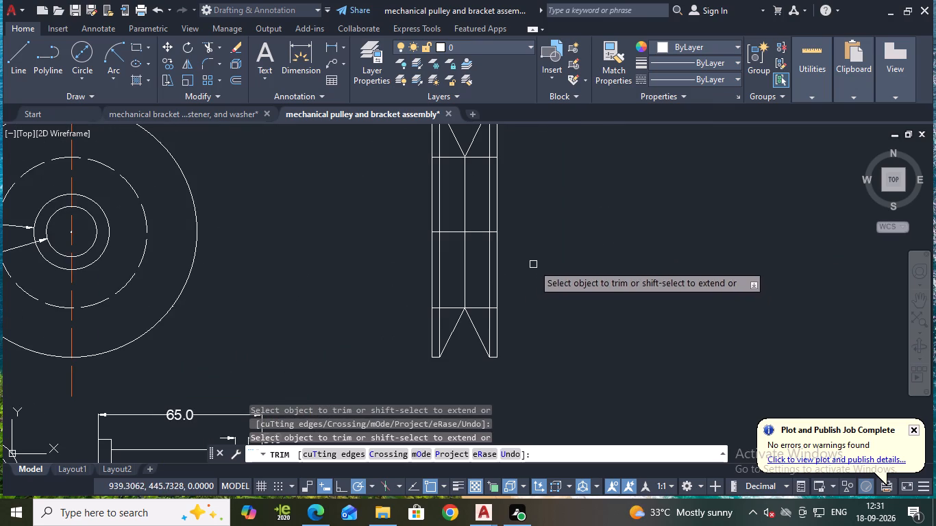
key(Escape)
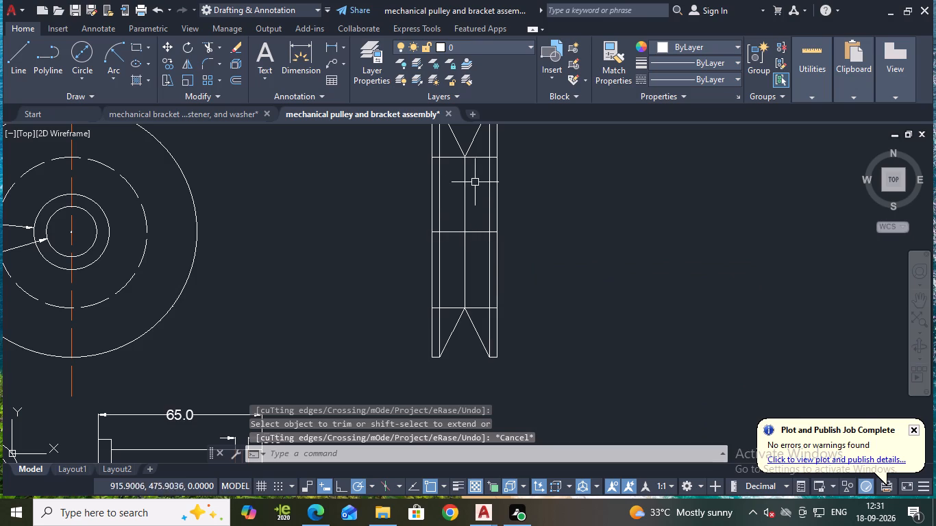
Erase the two horizontal Ø60 projection lines passing through the V-groove apexes in the side view.
click(482, 159)
click(473, 309)
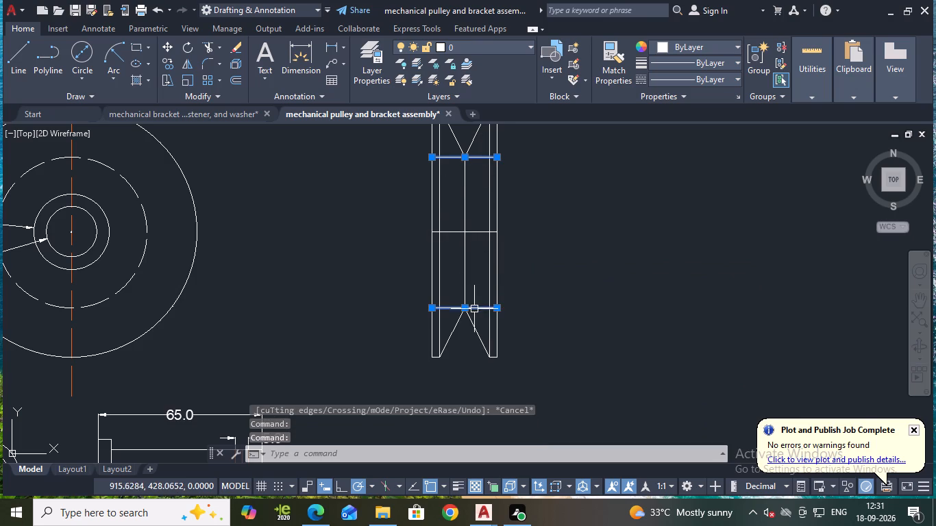
key(e)
key(Return)
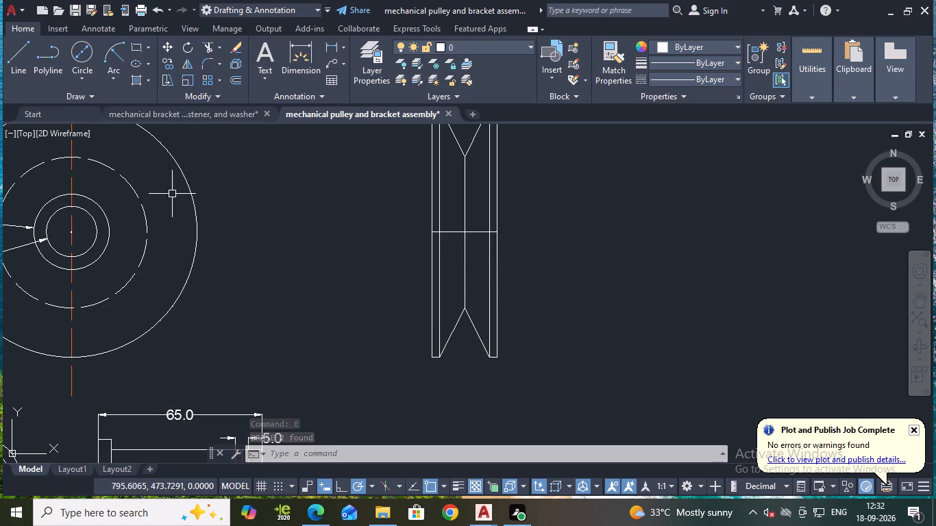
Draw horizontal projection lines from the top and bottom quadrants of the Ø30 circle, extending past the side view.
click(10, 55)
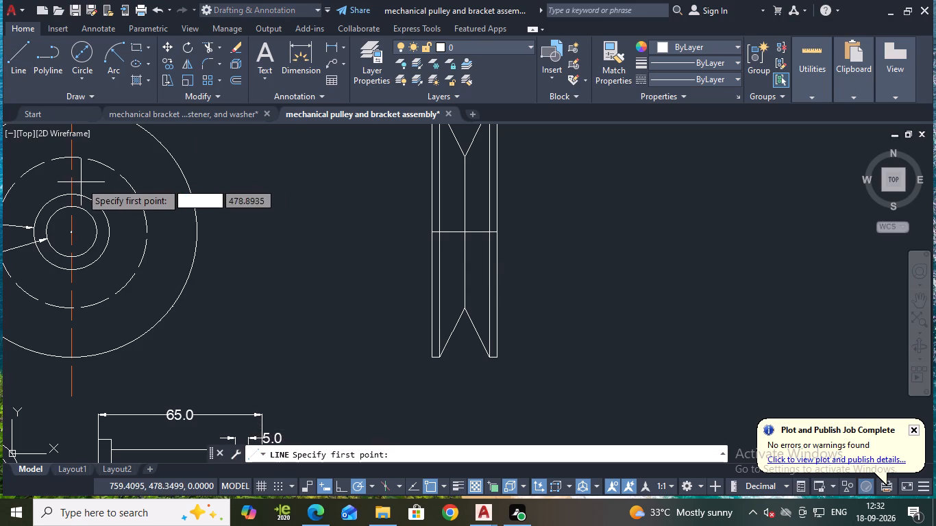
click(71, 193)
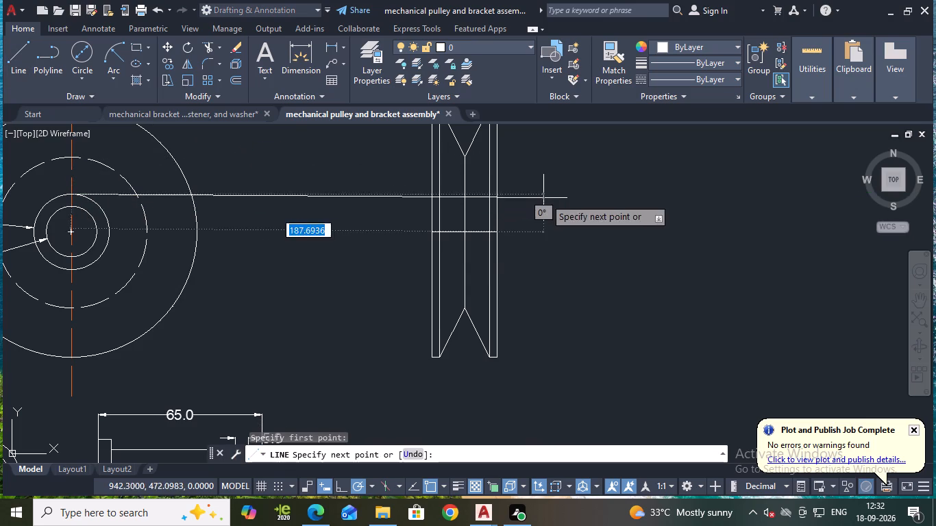
click(551, 195)
key(Escape)
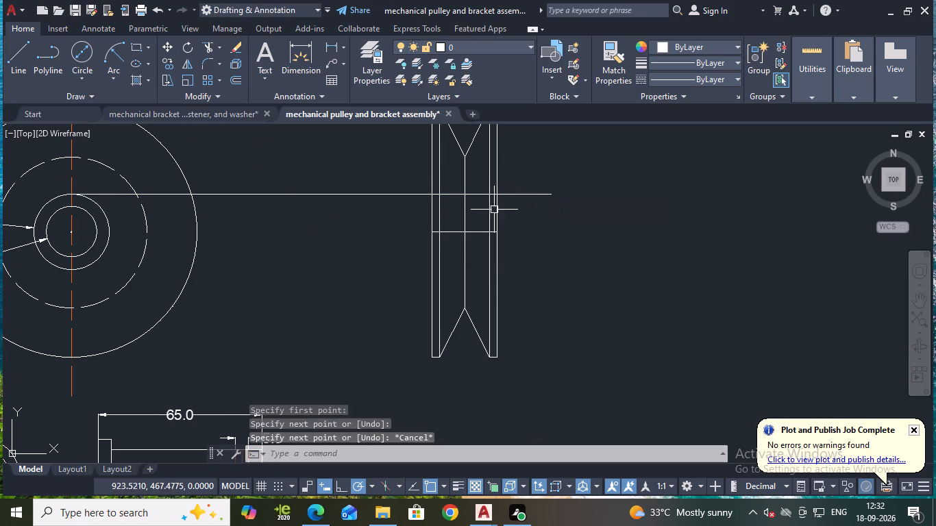
key(space)
click(71, 270)
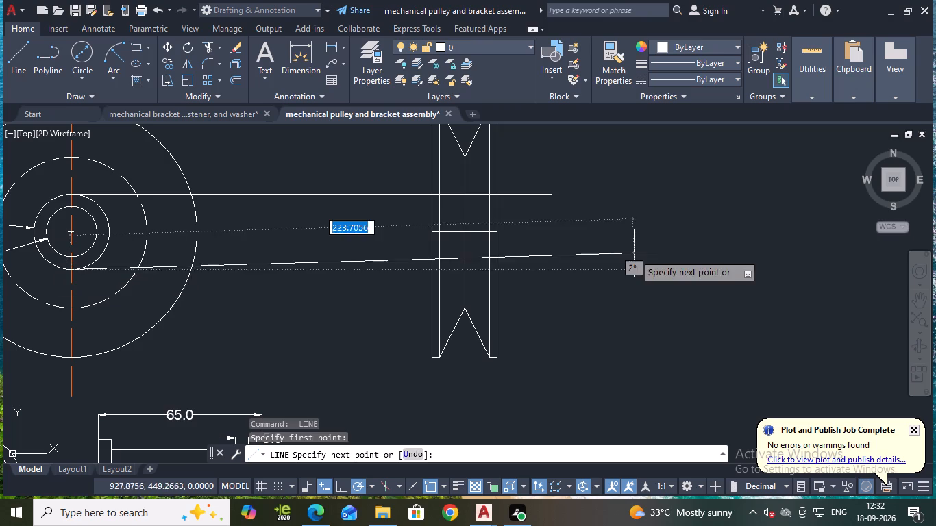
click(643, 268)
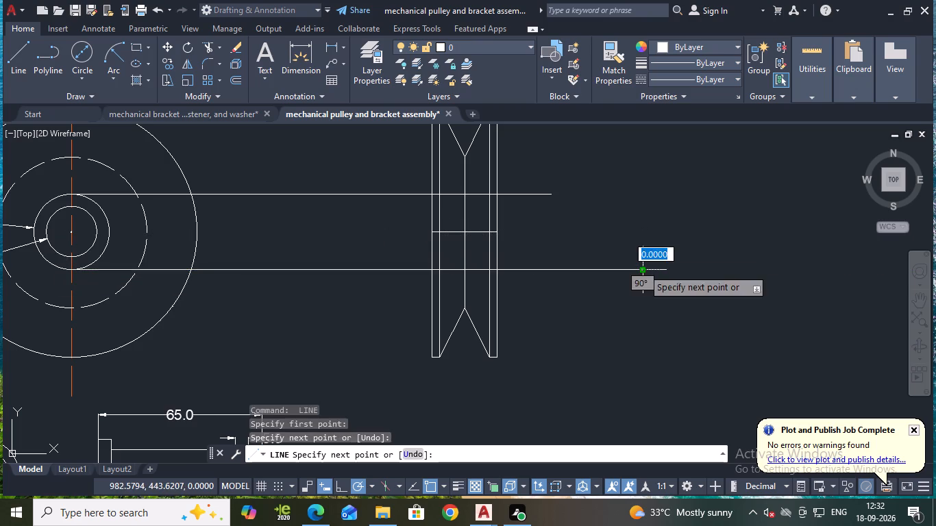
key(Escape)
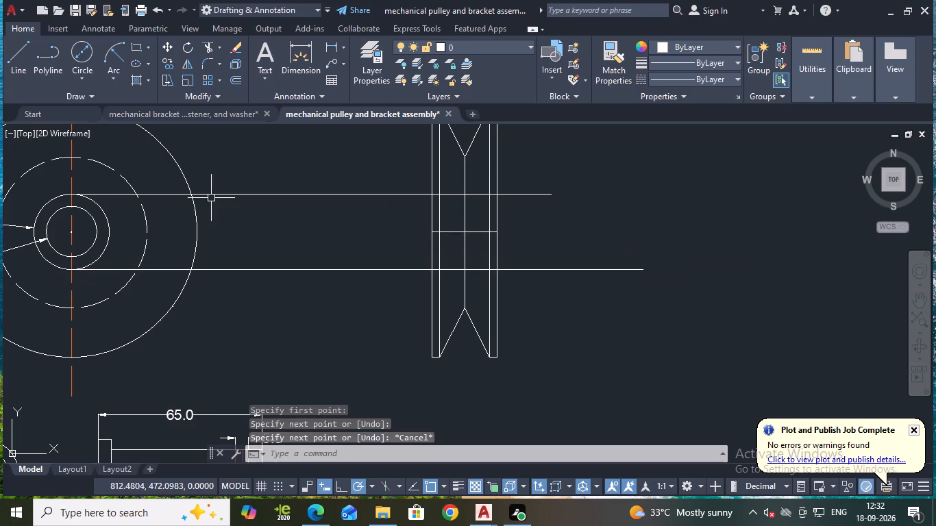
Draw horizontal projection lines from the top and bottom quadrants of the Ø20 circle, extending past the side view.
key(space)
click(73, 209)
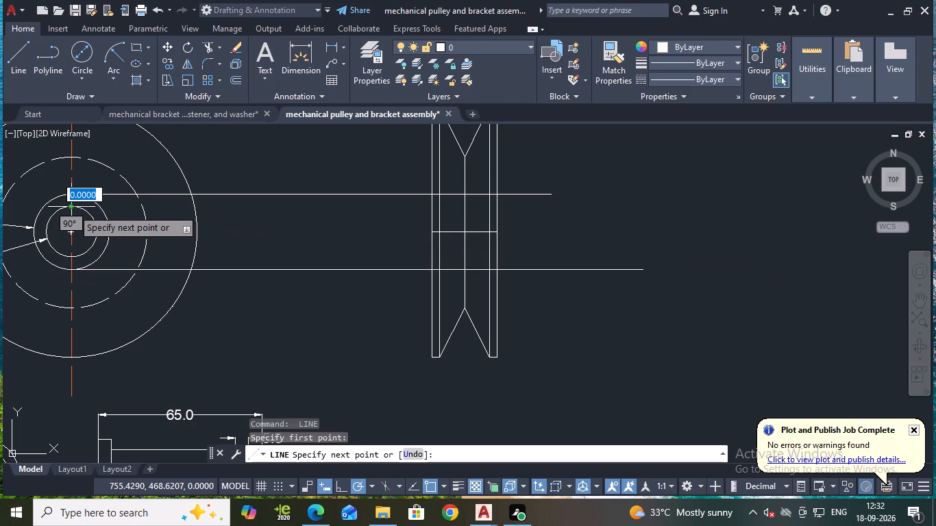
click(568, 208)
key(space)
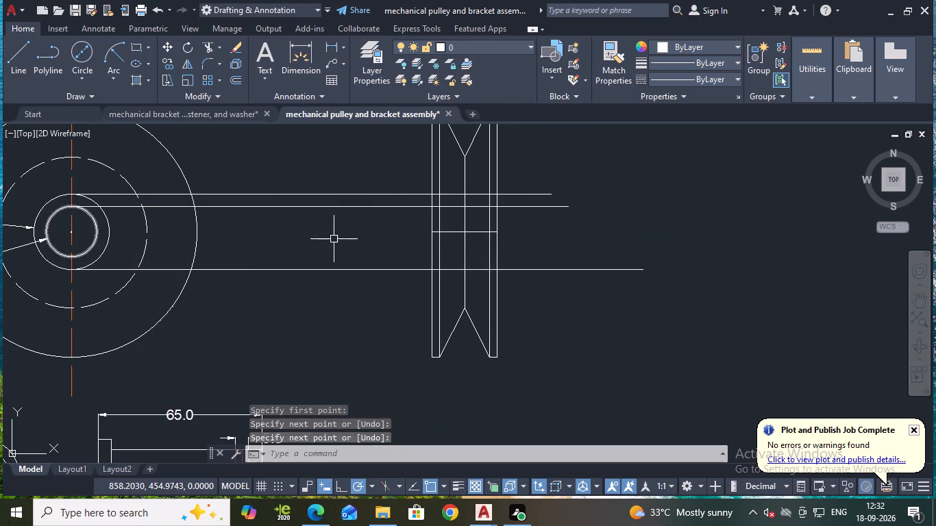
key(space)
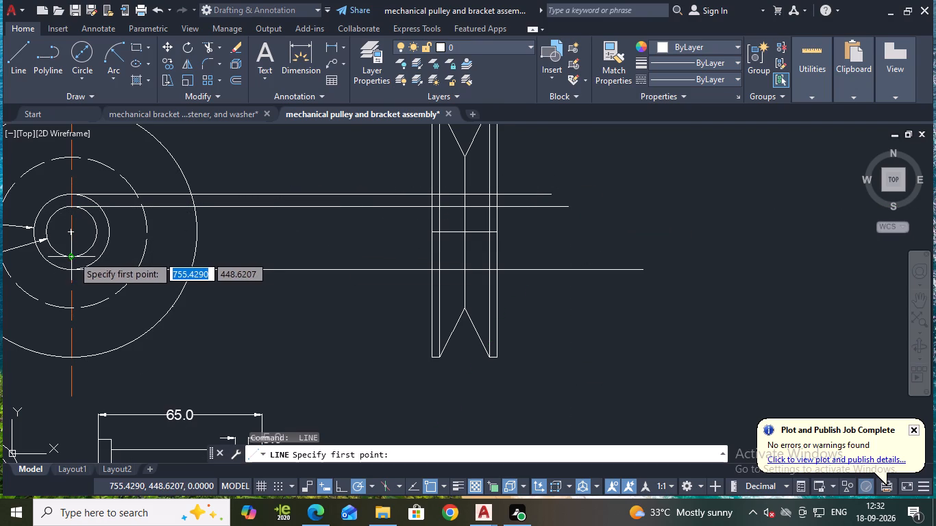
click(70, 256)
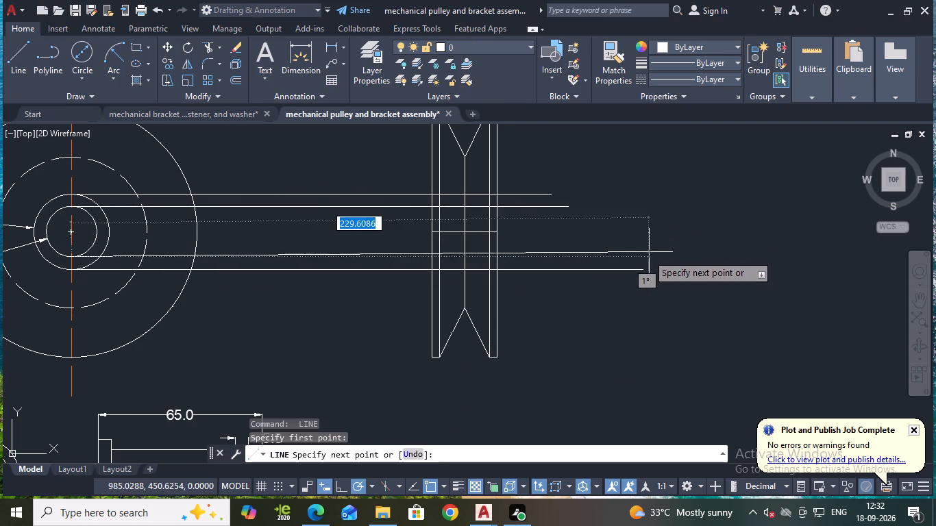
click(647, 257)
key(Escape)
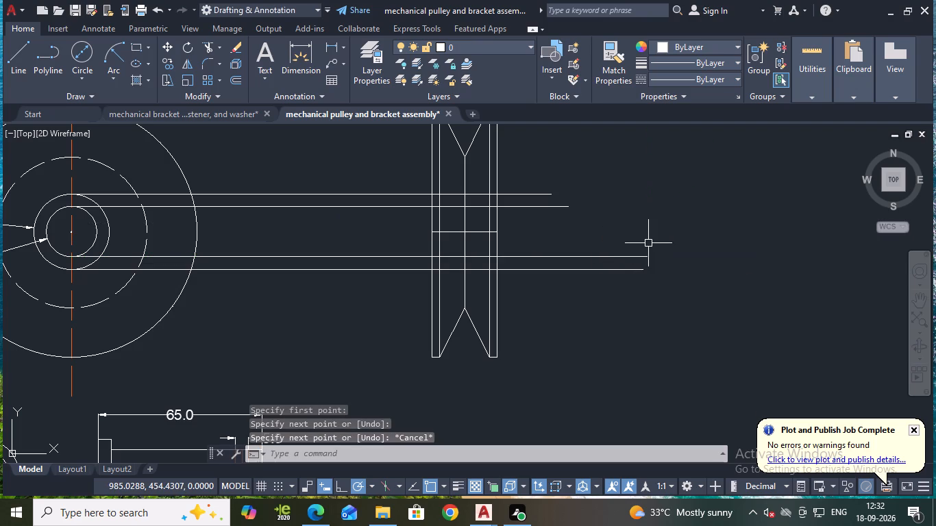
Trim the four Ø30 and Ø20 projection lines beyond the side view's outer face.
text(tr)
key(Return)
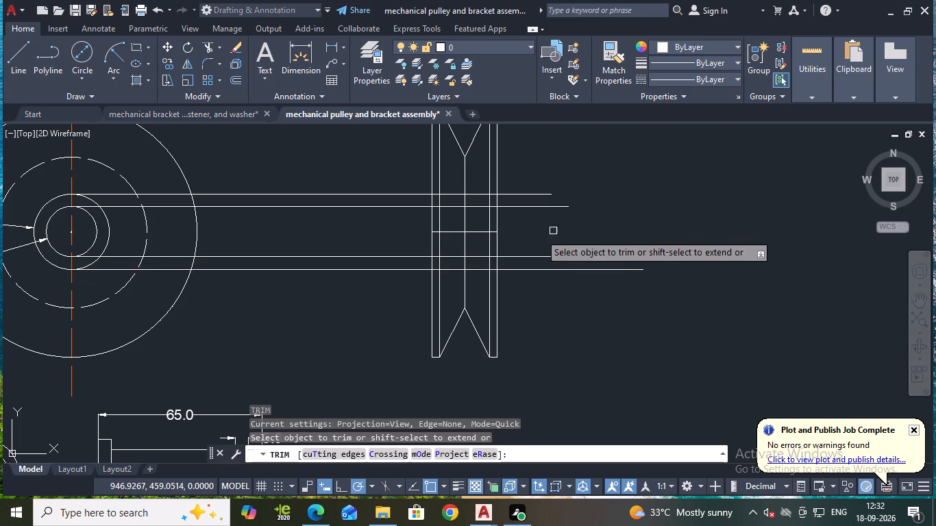
click(533, 203)
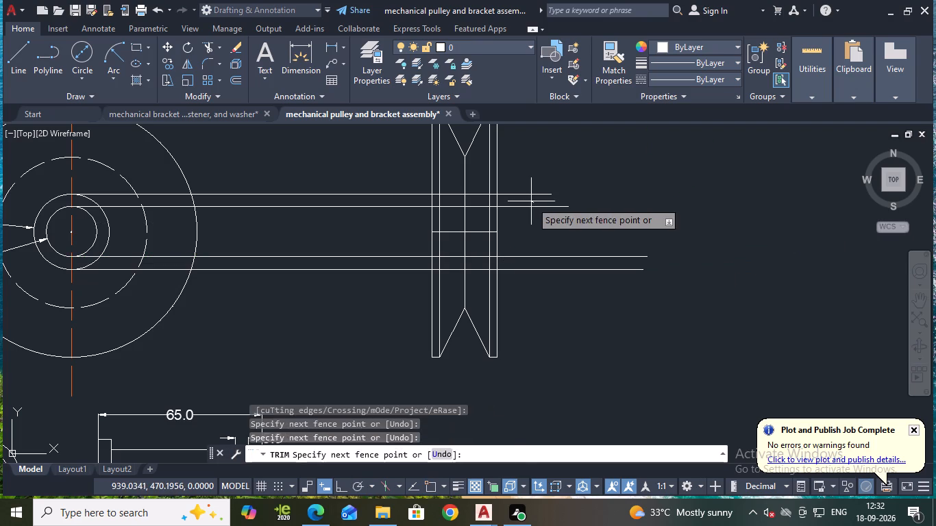
click(531, 201)
drag(532, 177, 552, 321)
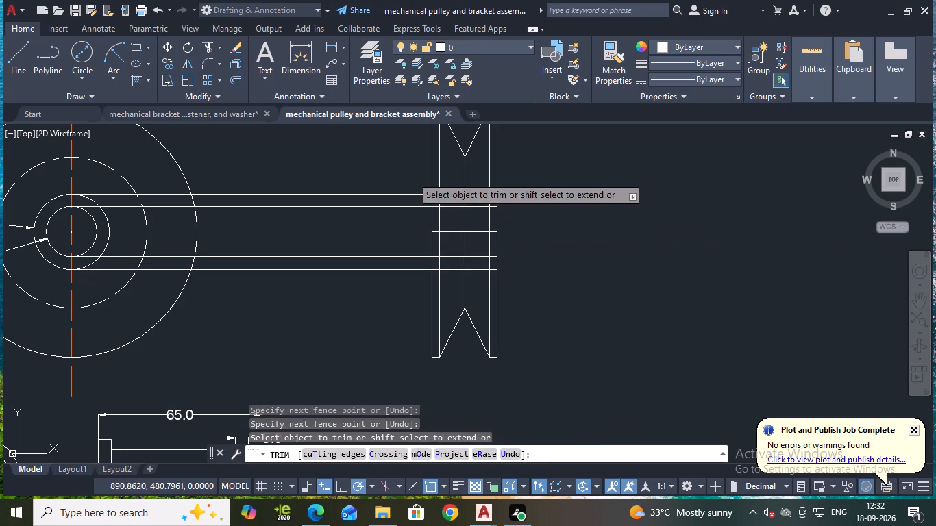
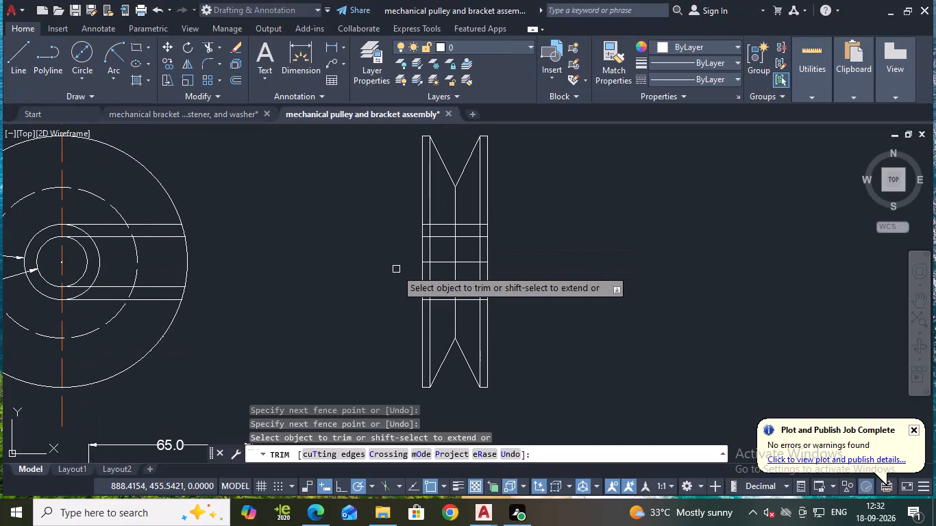
Offset the side view's vertical centre line by 15 to both sides to mark the hub faces.
key(Escape)
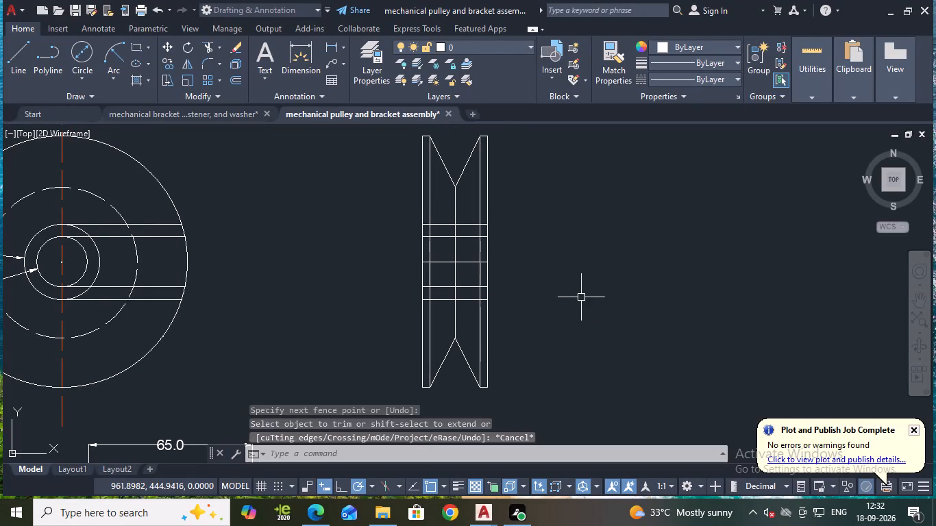
key(o)
key(Return)
key(Return)
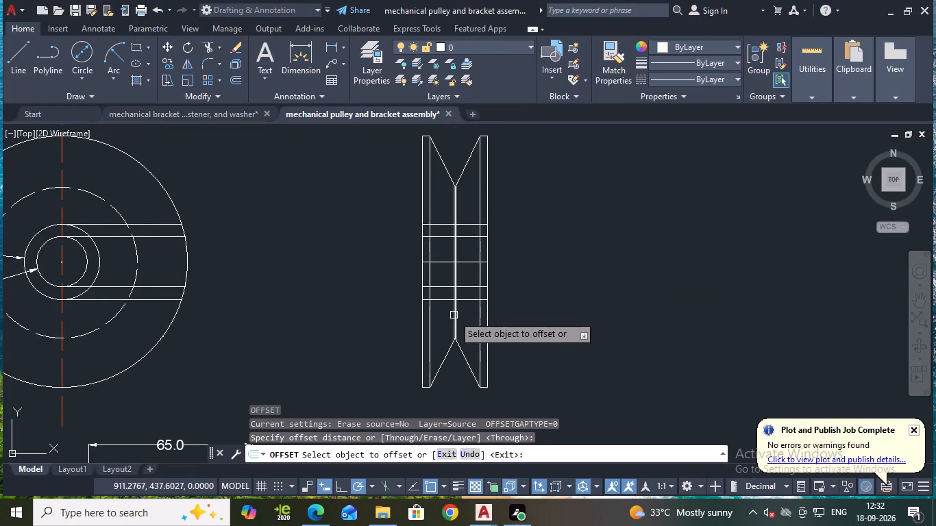
click(454, 315)
text(15)
key(Return)
click(453, 325)
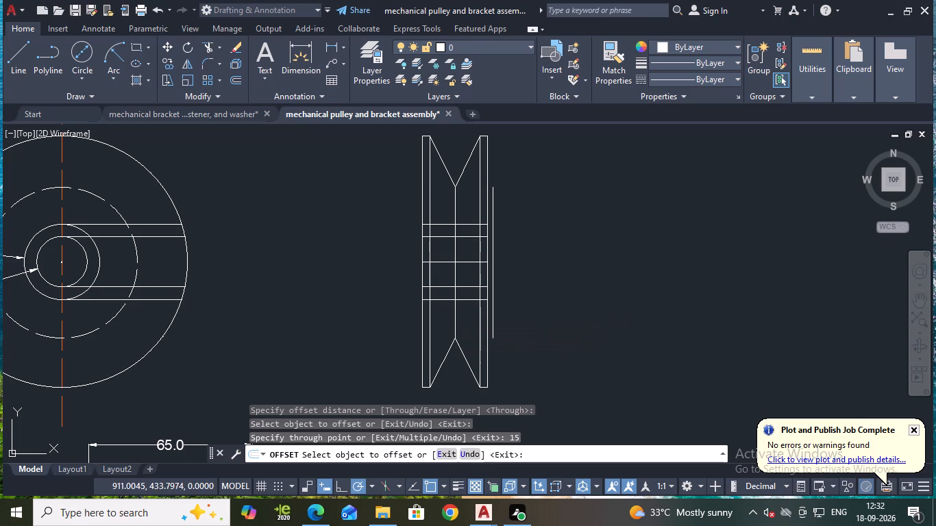
text(15)
key(Return)
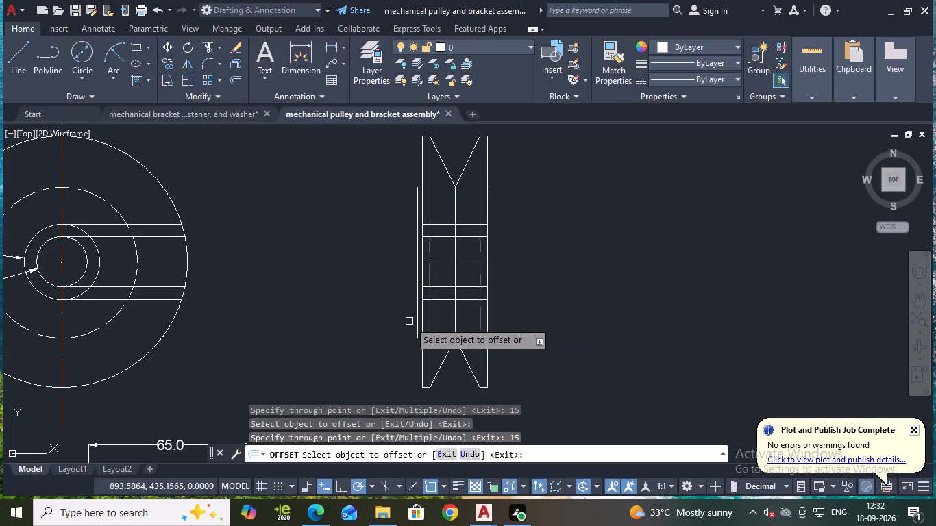
scroll(410, 198, up, 1)
key(Escape)
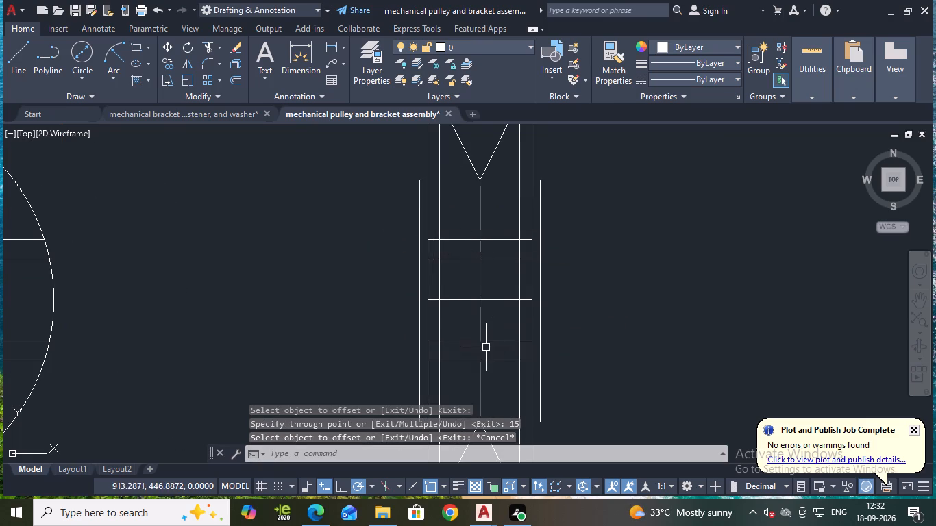
Stretch both ends of the side view's upper Ø30 projection line about 5 mm past the pulley's outer faces, crossing the offset lines.
click(452, 238)
scroll(452, 237, up, 2)
click(384, 246)
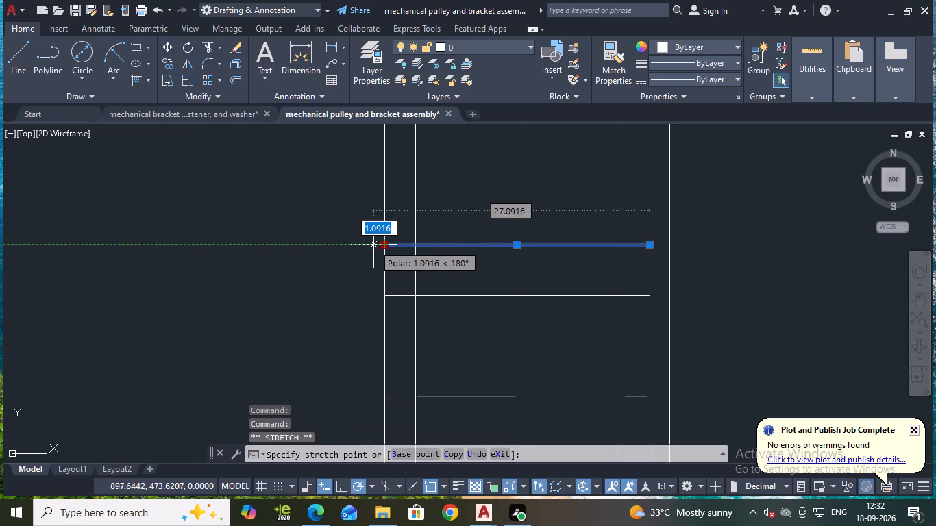
click(333, 244)
key(Escape)
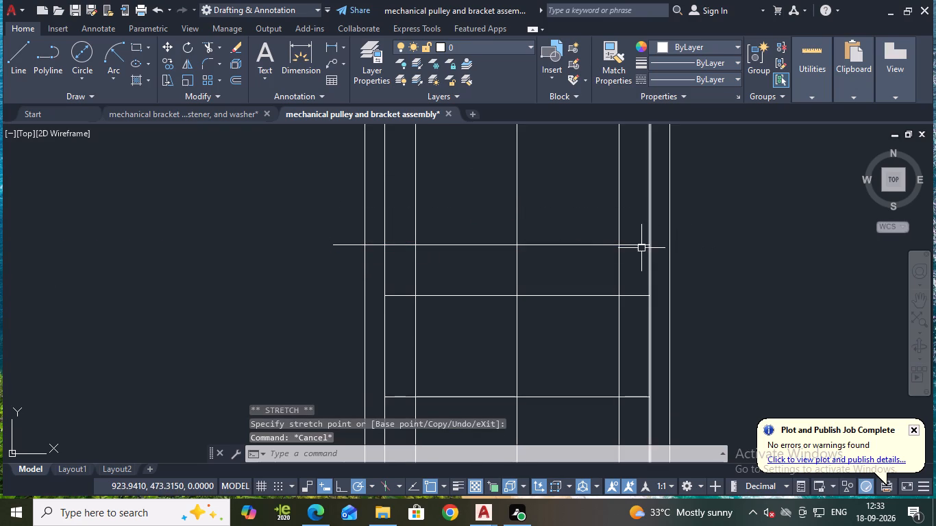
click(639, 247)
click(648, 248)
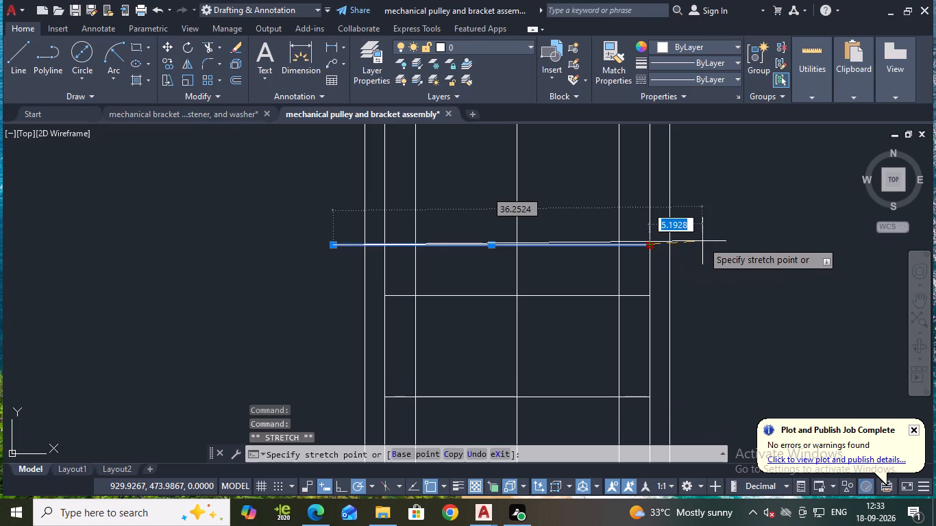
click(705, 246)
scroll(719, 248, down, 2)
middle_drag(727, 258, 675, 193)
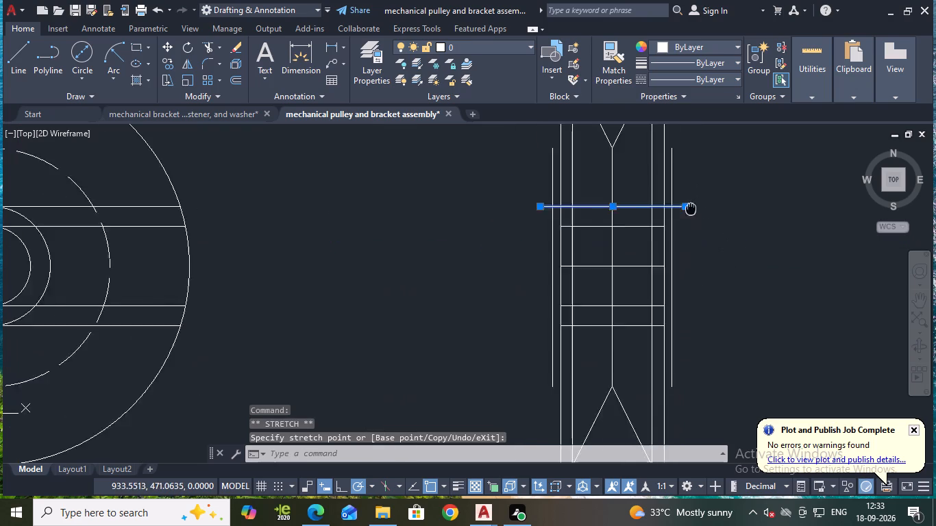
key(Escape)
Stretch both ends of the side view's lower Ø30 projection line outward past the two offset hub face lines.
click(572, 301)
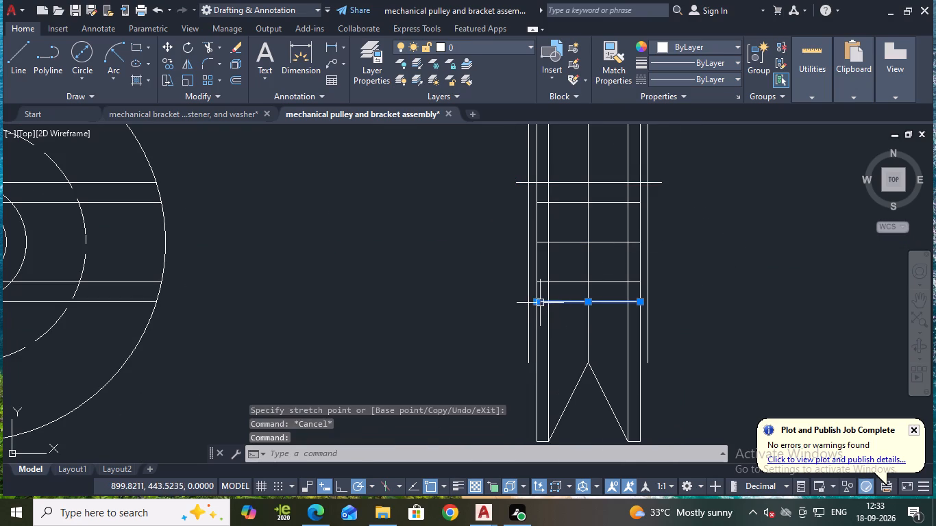
click(538, 302)
click(490, 301)
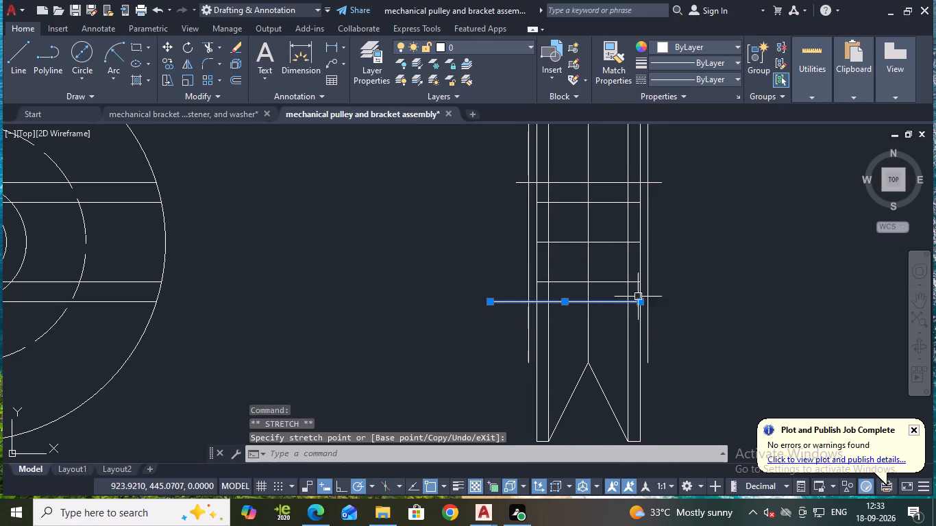
click(640, 304)
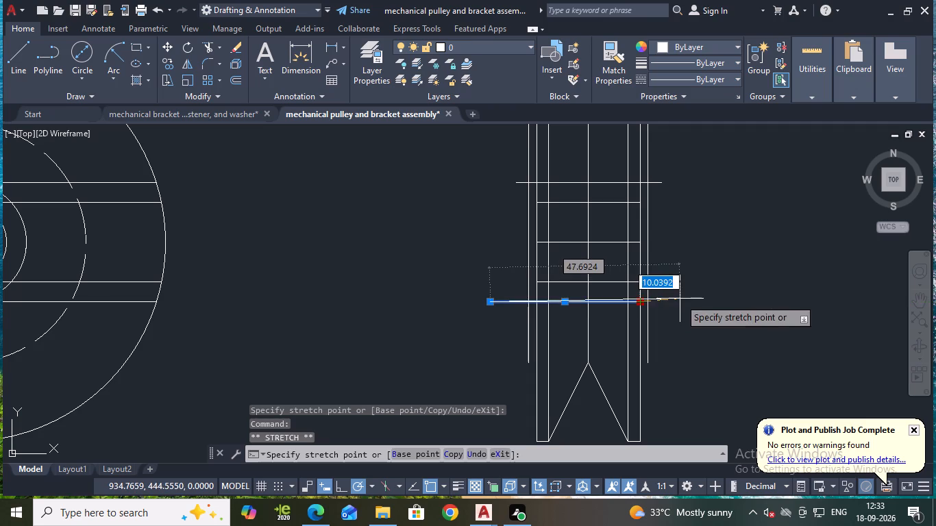
click(680, 299)
key(Escape)
Trim the overhanging hub face lines and lower Ø30 line ends at the hub's two lower corners.
text(tr)
key(Return)
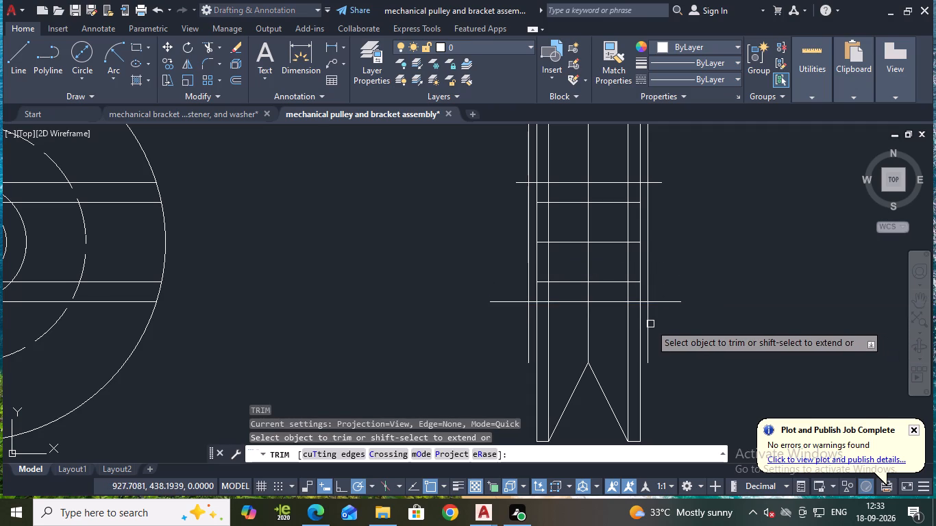
click(650, 324)
click(661, 304)
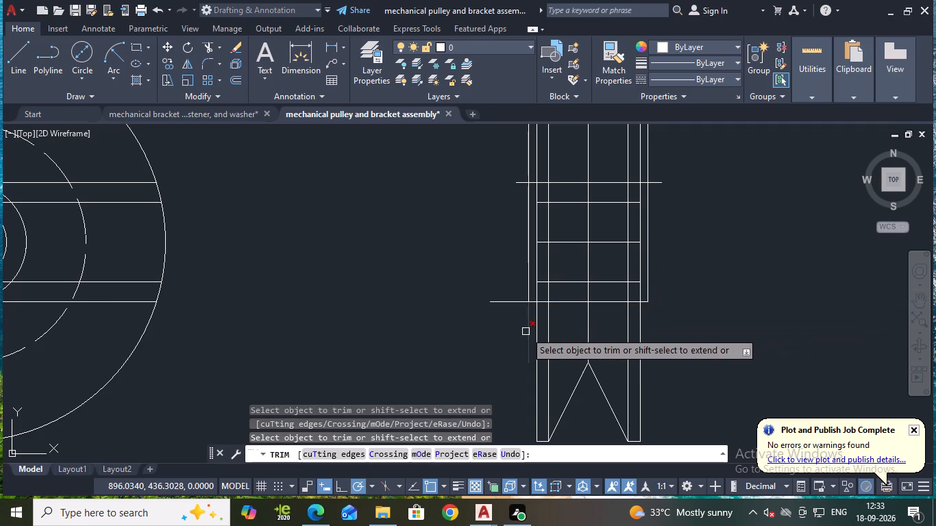
click(526, 331)
click(518, 305)
Trim the overhangs at the hub's upper corners, the upper Ø30 line across the pulley's width, and the lower one within the first rim.
middle_drag(517, 286, 500, 396)
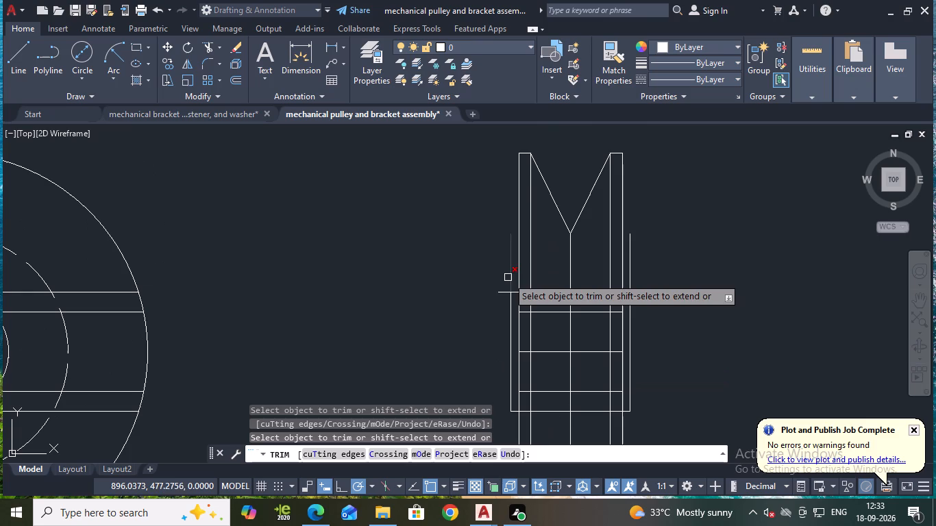
click(508, 277)
click(500, 290)
click(525, 293)
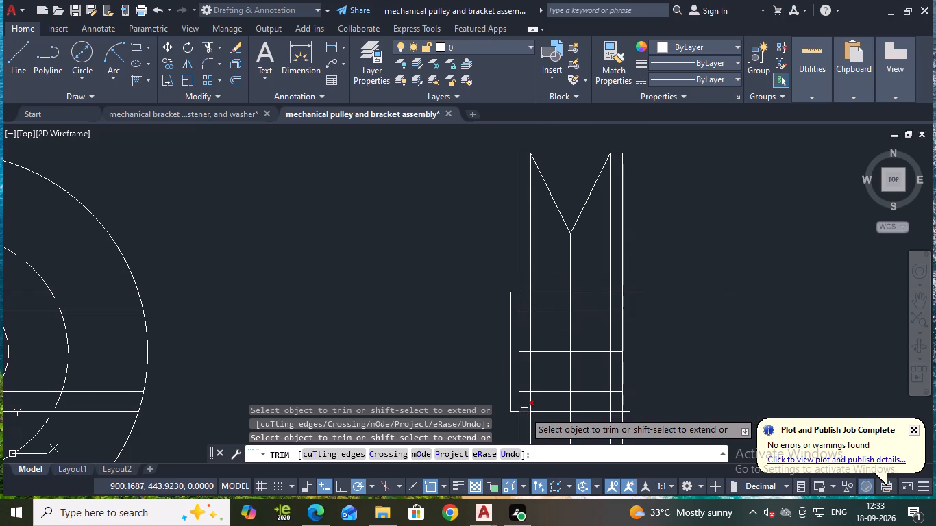
click(524, 411)
click(547, 293)
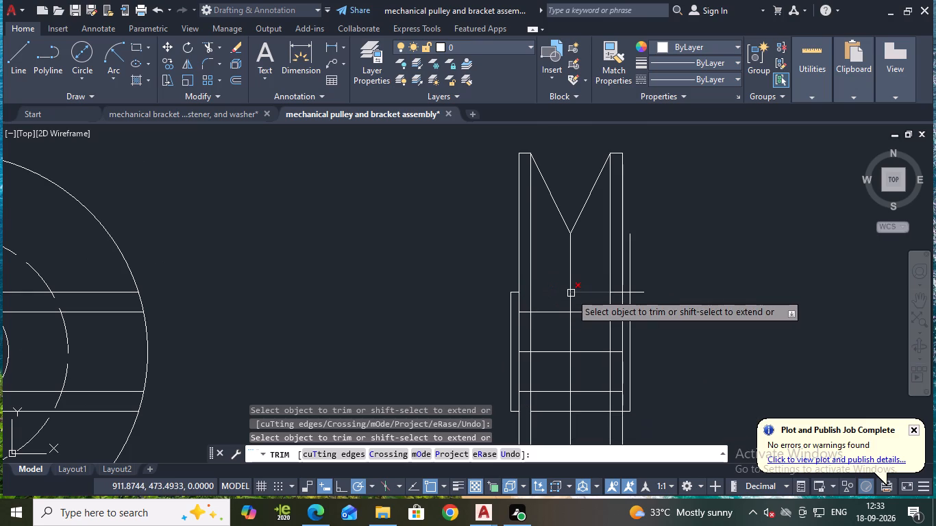
click(571, 293)
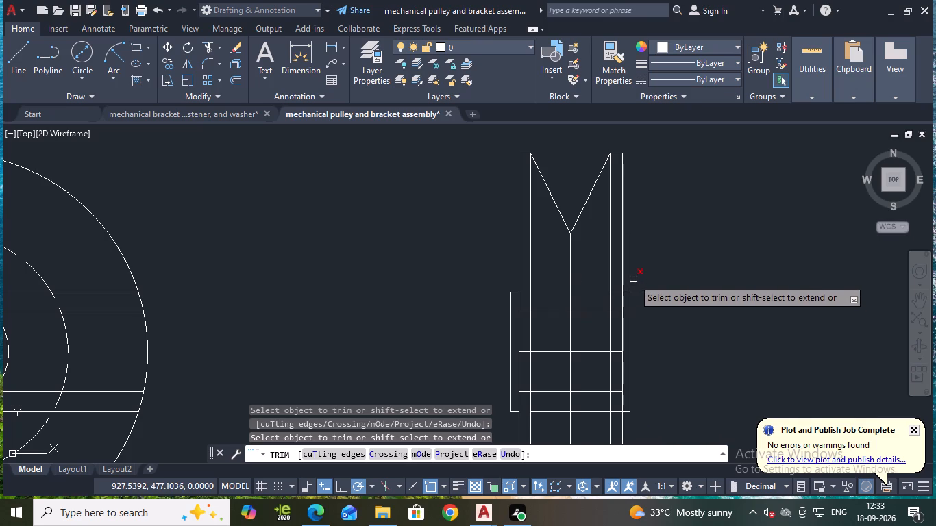
click(633, 279)
click(615, 292)
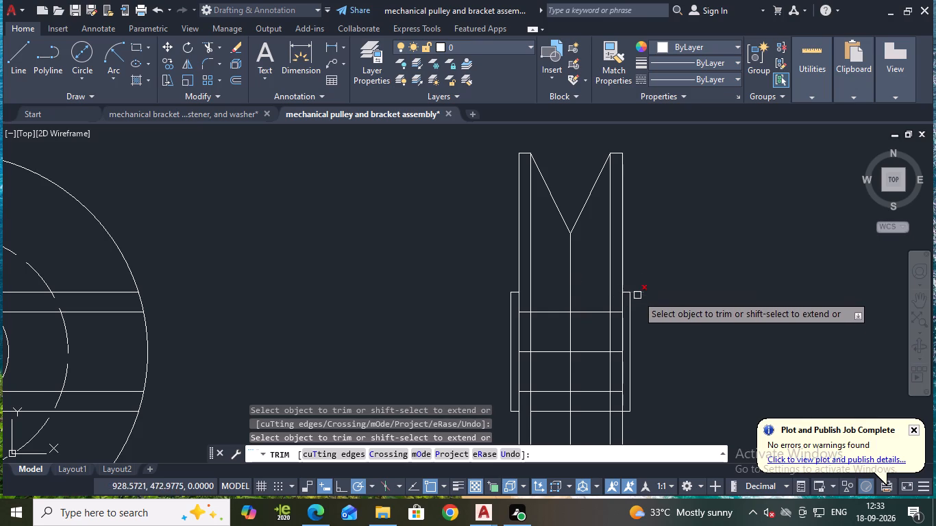
click(637, 295)
Trim the rest of the lower Ø30 line inside the pulley's width, keeping only the hub projections outside the rims.
middle_drag(667, 338, 663, 282)
scroll(637, 361, up, 1)
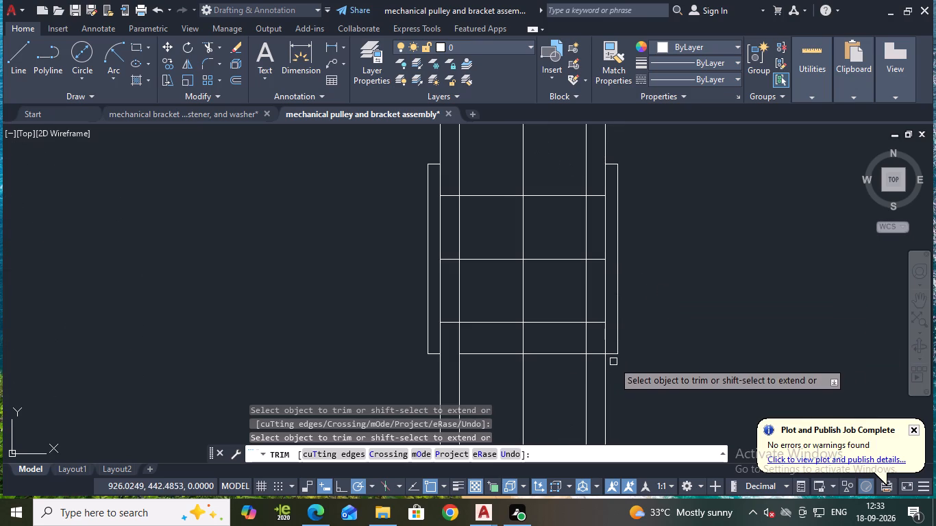
click(485, 355)
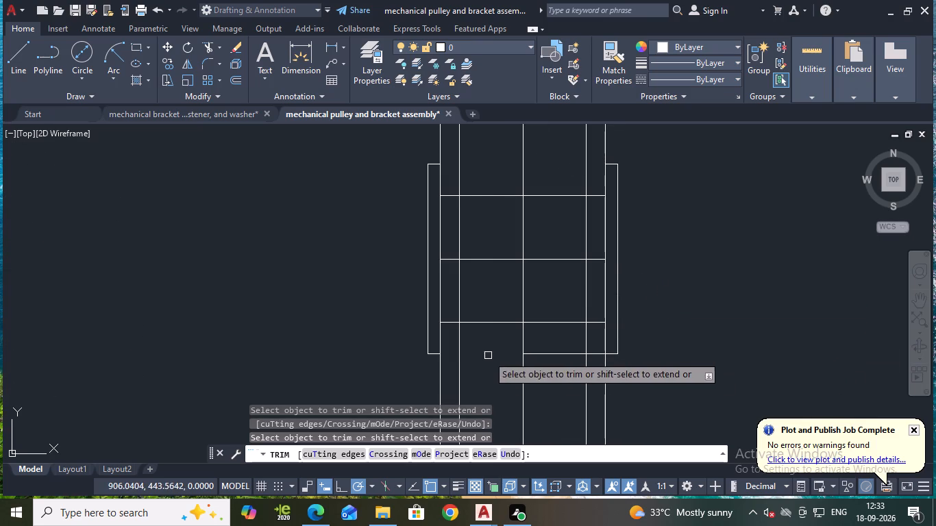
click(552, 351)
click(552, 351)
click(550, 354)
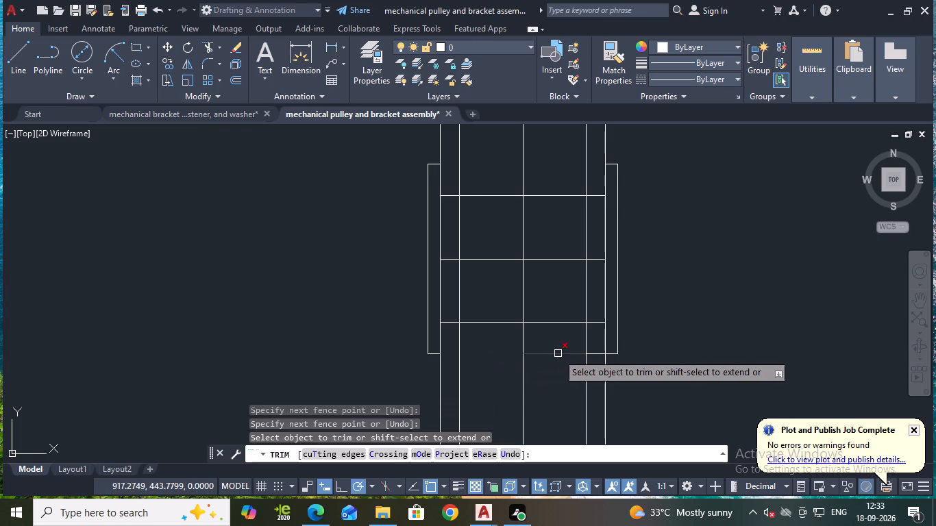
click(558, 353)
click(597, 357)
scroll(742, 301, down, 1)
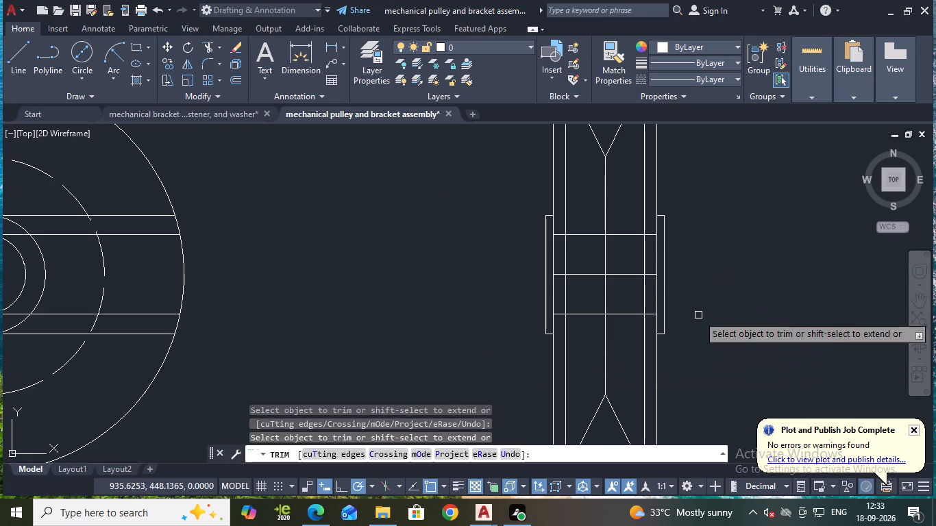
scroll(702, 299, down, 1)
middle_drag(706, 299, 626, 287)
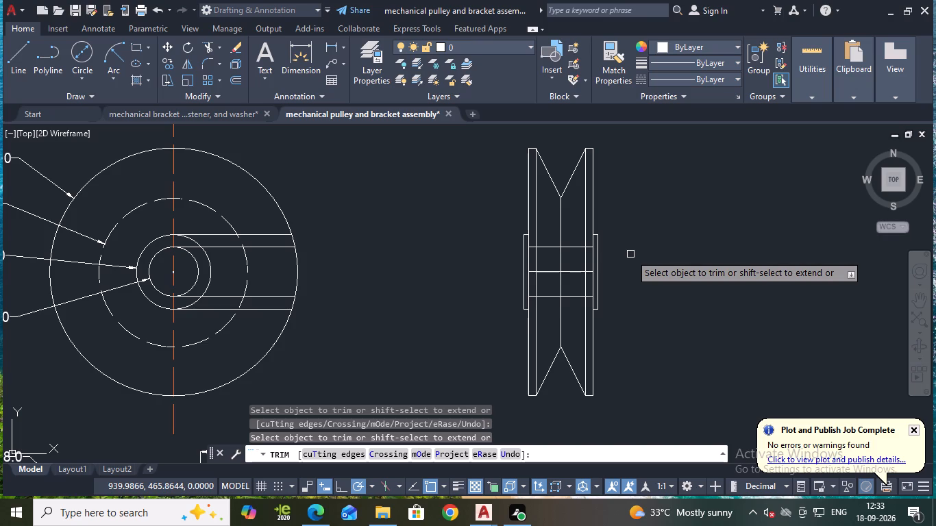
key(Escape)
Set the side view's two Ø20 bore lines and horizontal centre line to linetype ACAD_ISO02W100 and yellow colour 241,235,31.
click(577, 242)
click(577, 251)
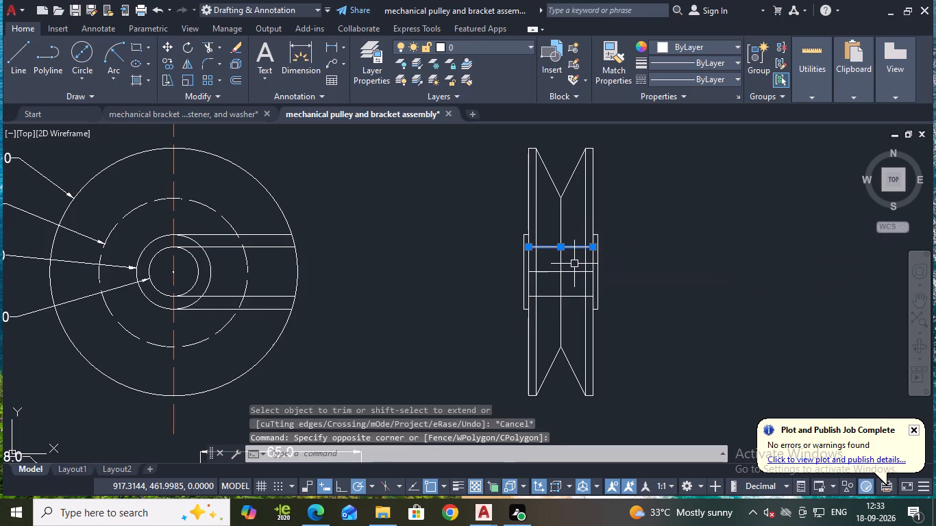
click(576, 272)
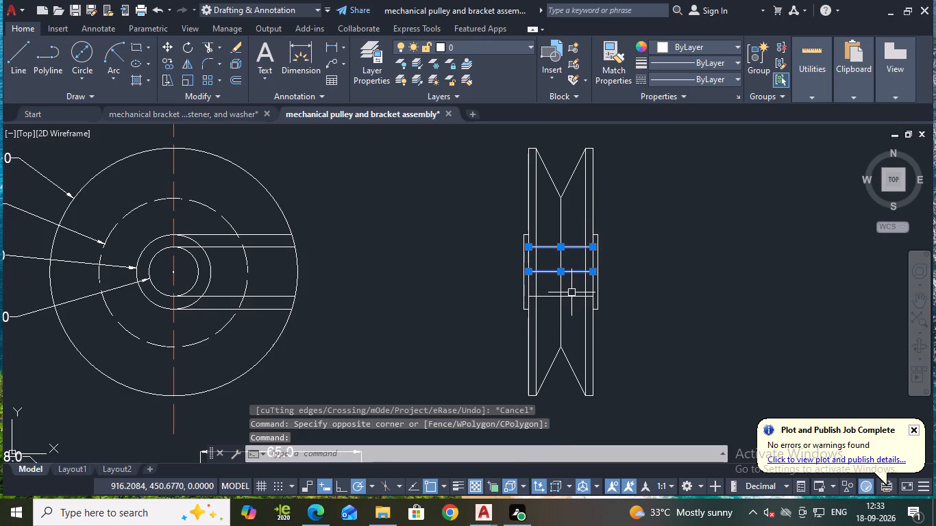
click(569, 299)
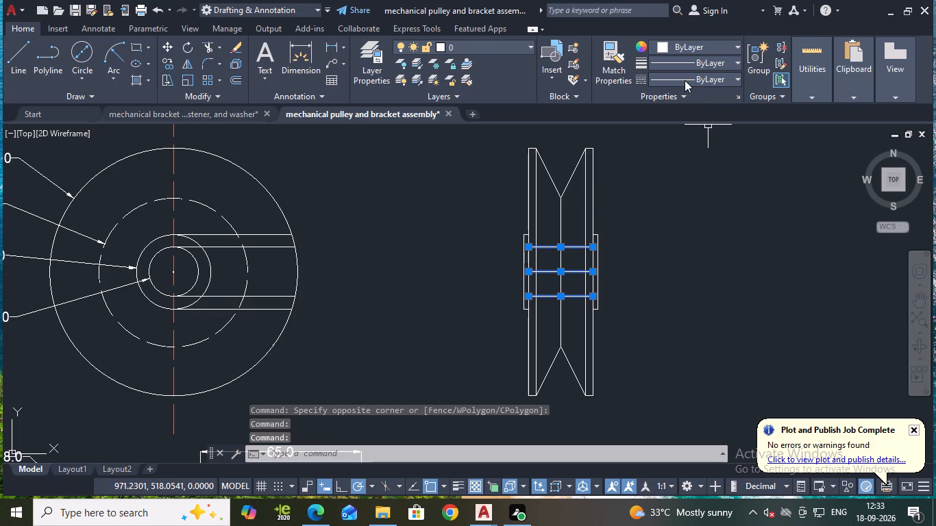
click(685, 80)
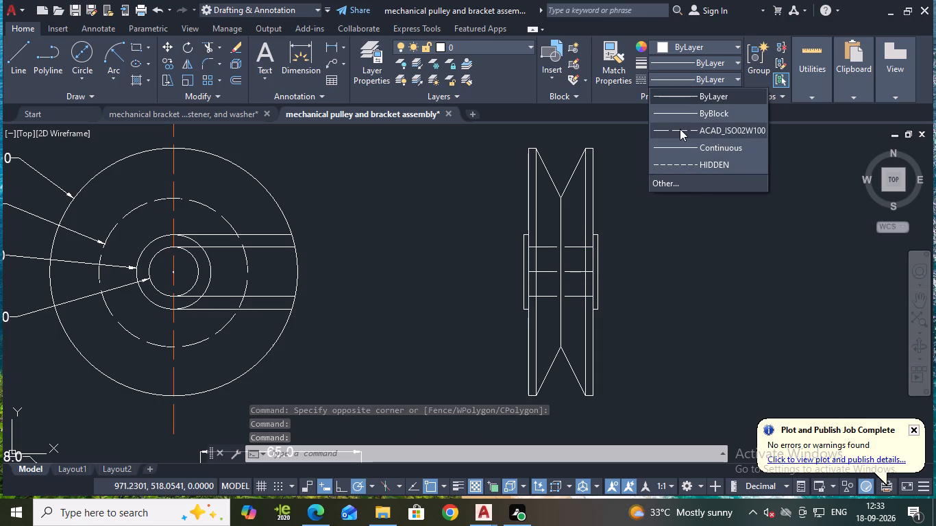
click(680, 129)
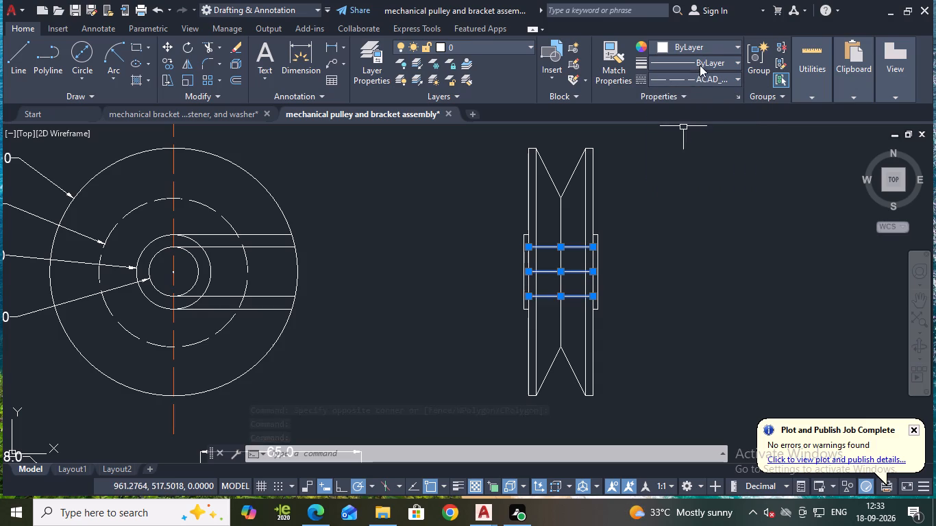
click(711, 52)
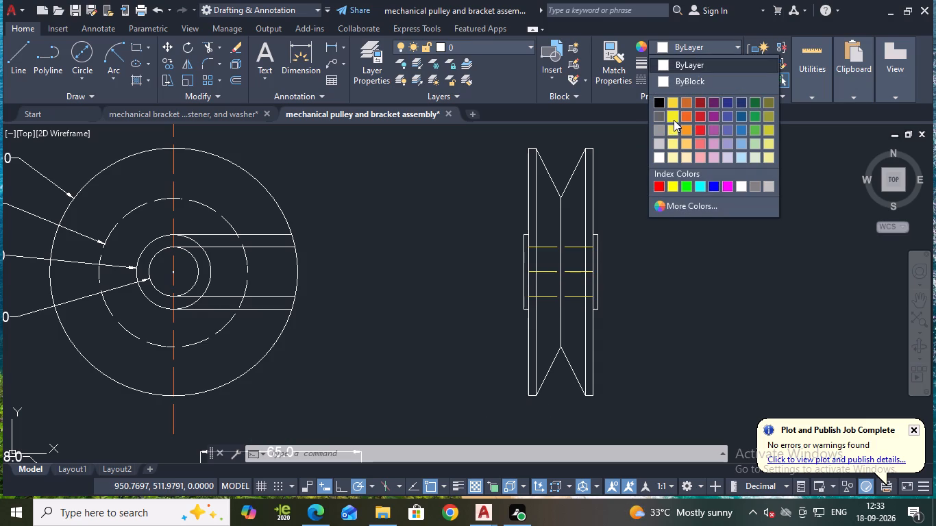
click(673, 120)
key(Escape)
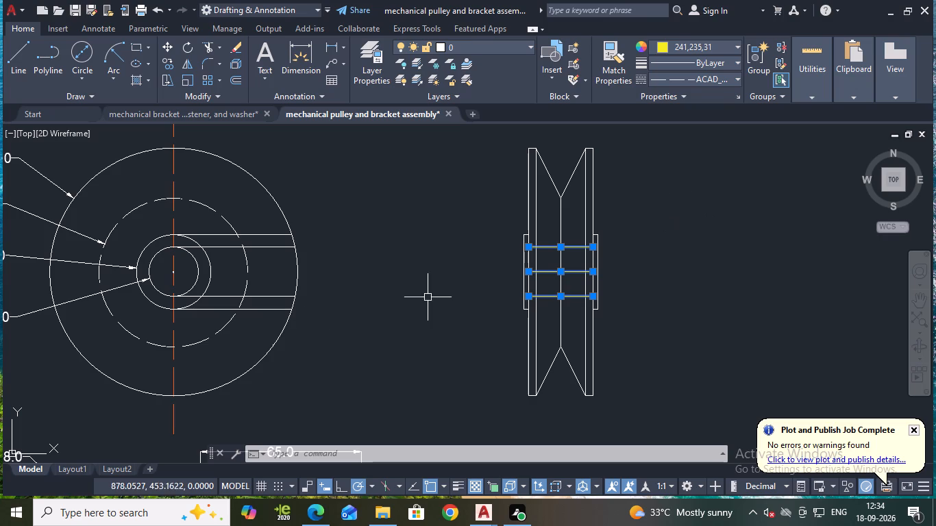
Erase the front view's four horizontal projection lines together with the side view's two bore lines and horizontal centre line.
click(260, 227)
drag(267, 241, 268, 275)
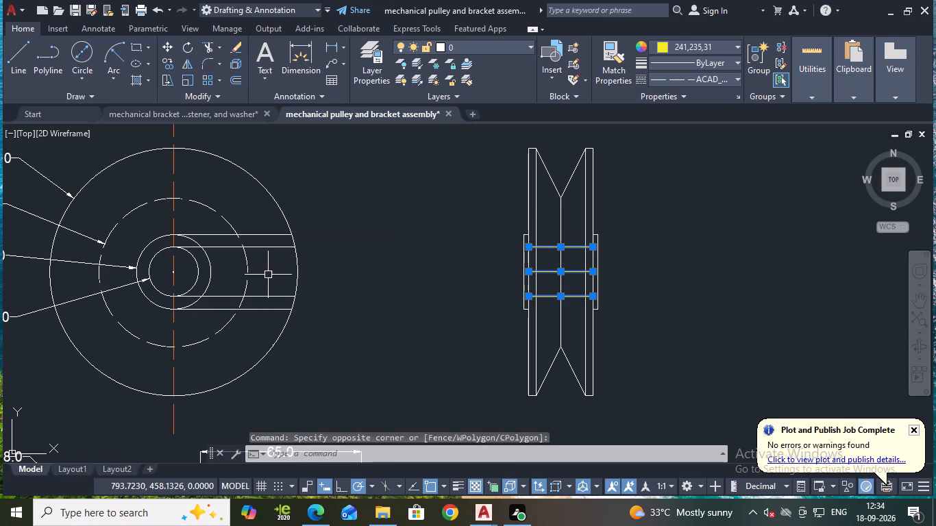
drag(268, 275, 269, 329)
click(269, 329)
click(264, 231)
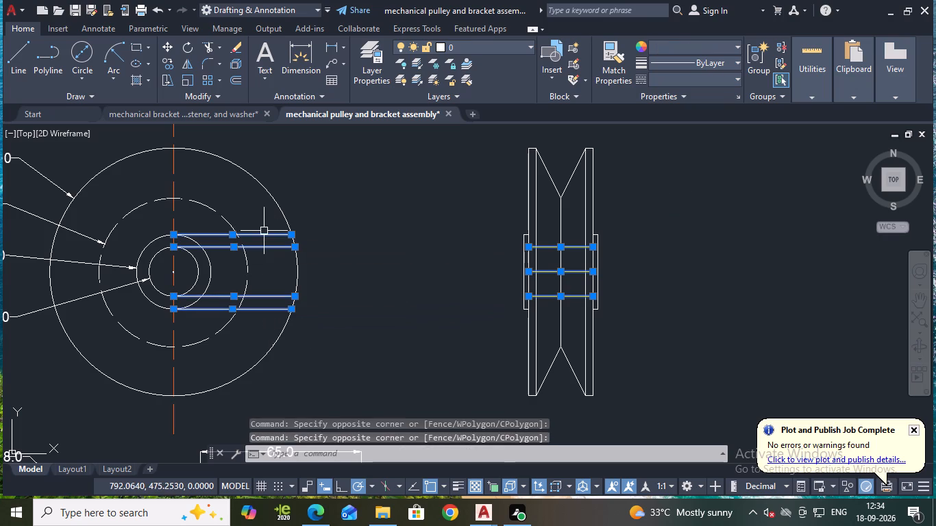
key(e)
key(Return)
key(Escape)
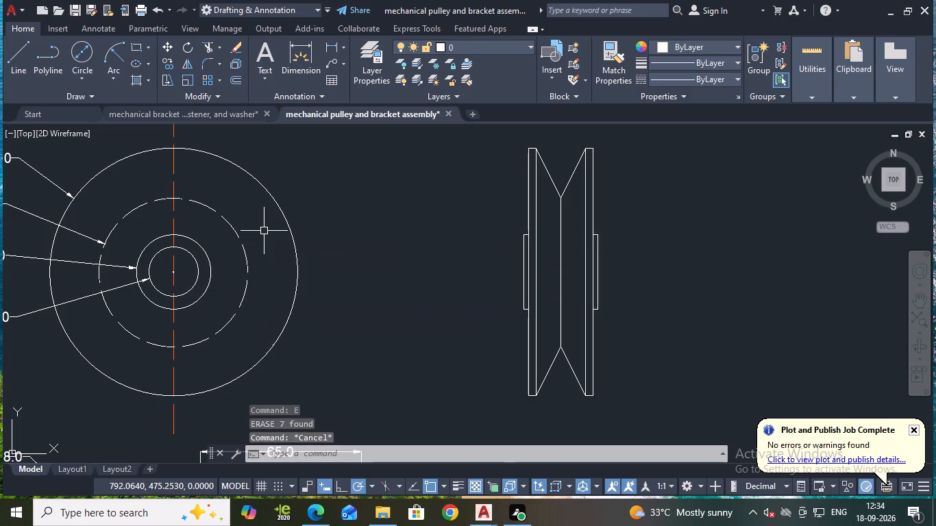
Save the drawing.
key(ctrl+a)
key(ctrl+s)
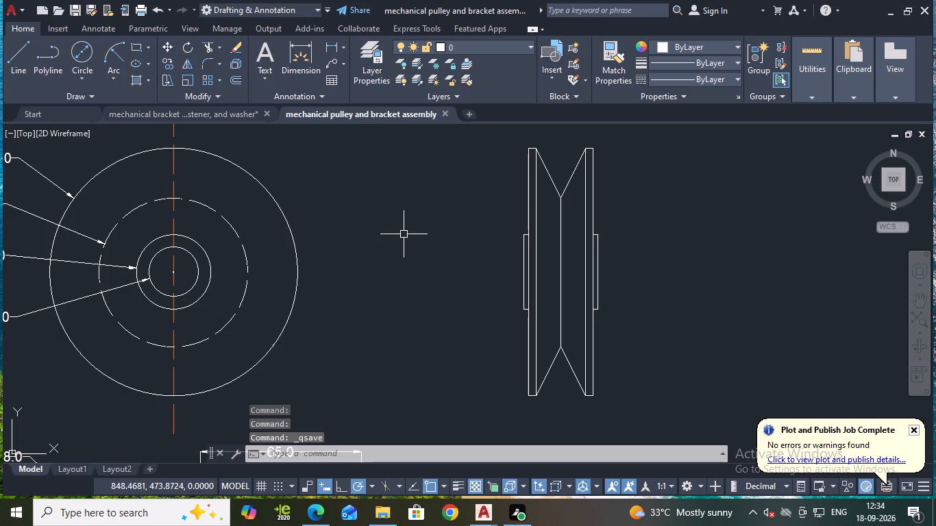
Undo the last erase to restore the front view's projection lines and the side view's bore and centre lines.
click(161, 12)
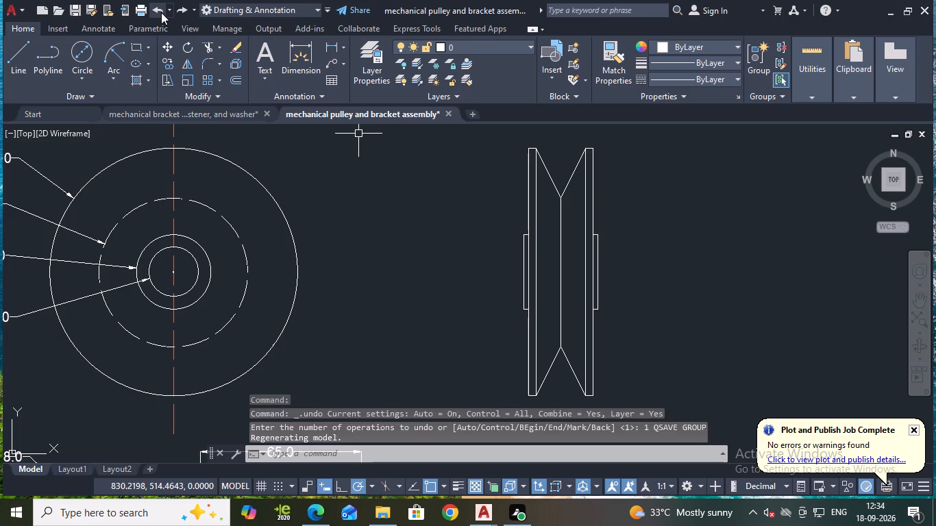
click(161, 12)
key(ctrl+z)
key(Escape)
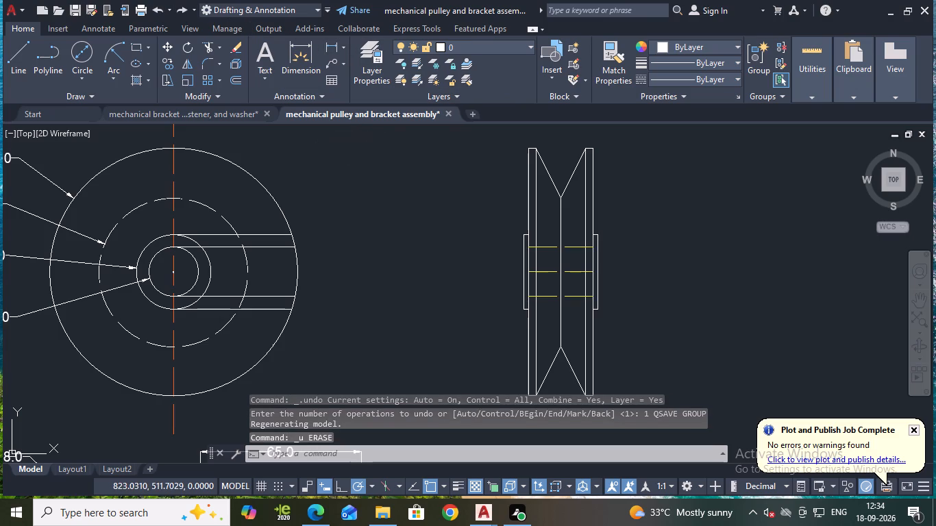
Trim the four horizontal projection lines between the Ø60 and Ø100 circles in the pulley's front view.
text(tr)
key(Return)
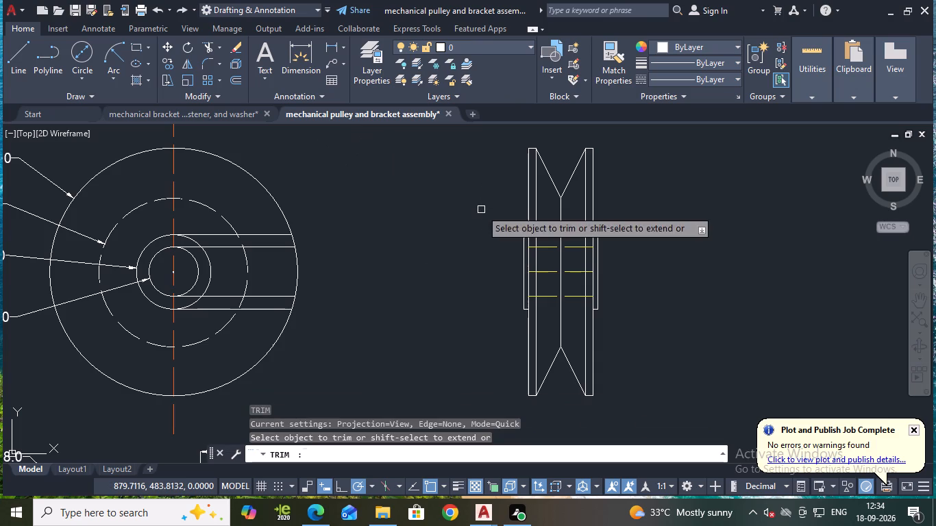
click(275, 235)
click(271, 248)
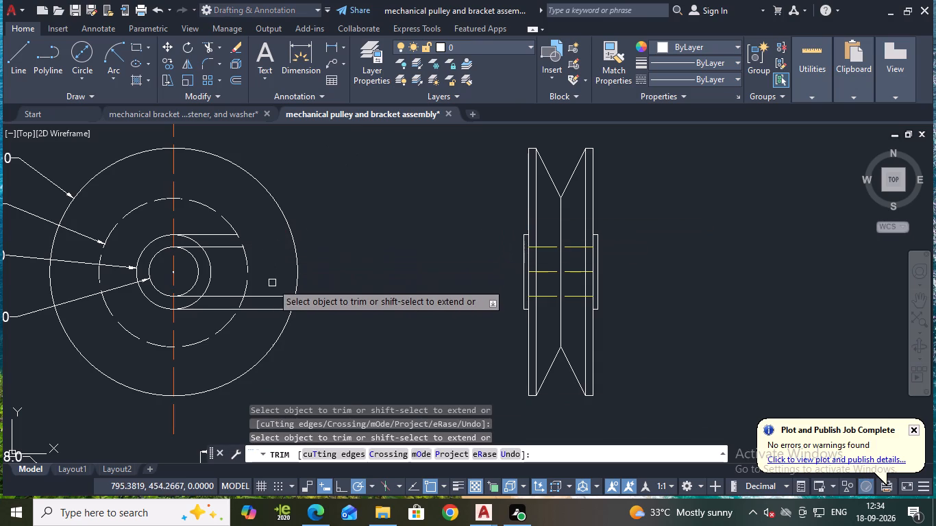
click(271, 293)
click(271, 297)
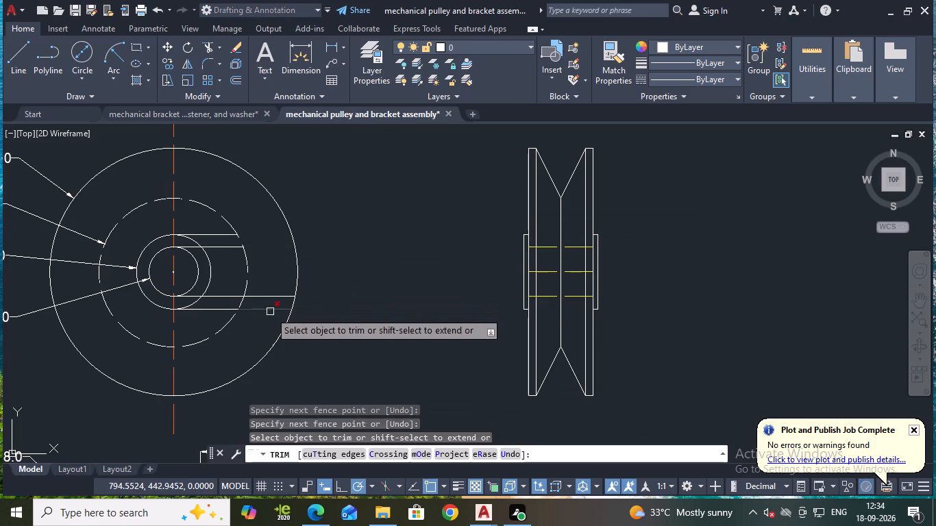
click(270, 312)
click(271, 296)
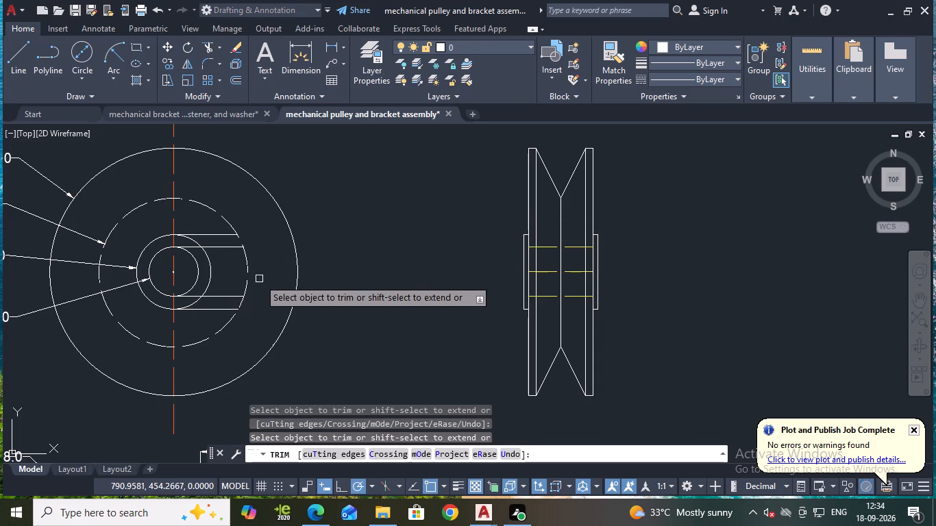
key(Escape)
Erase the four remaining horizontal projection lines from the pulley's front view, keeping the side view's yellow lines.
click(222, 249)
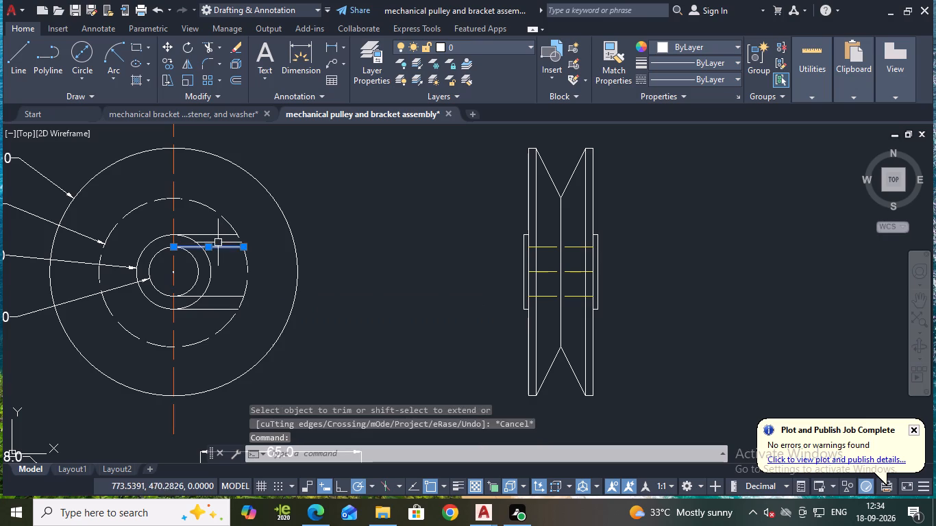
click(218, 237)
click(223, 298)
click(217, 308)
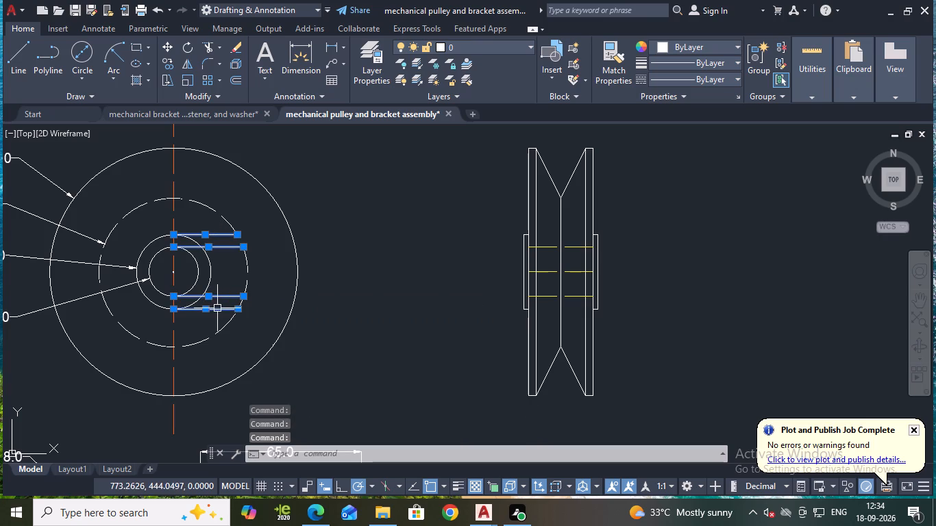
key(e)
key(Return)
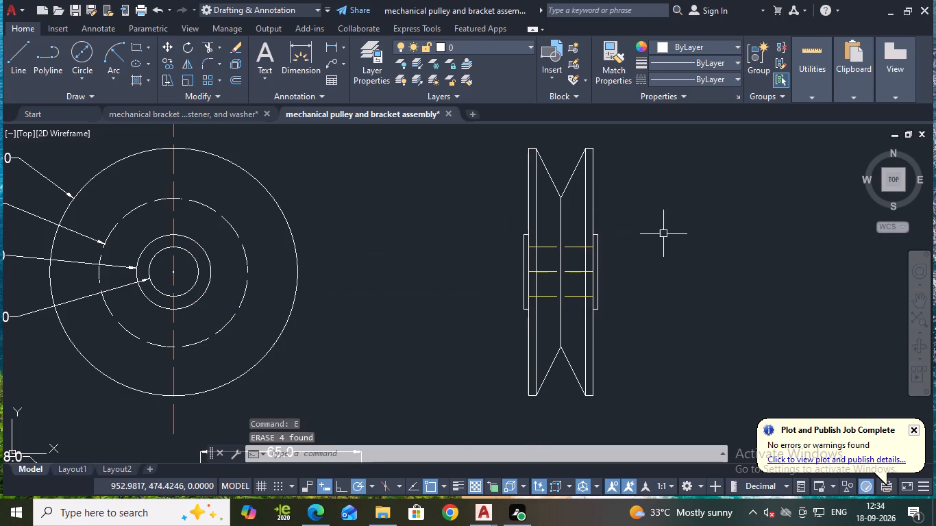
Add a linear dimension for the pulley's width across the outer rim faces, placed below the side view.
middle_drag(661, 214, 661, 214)
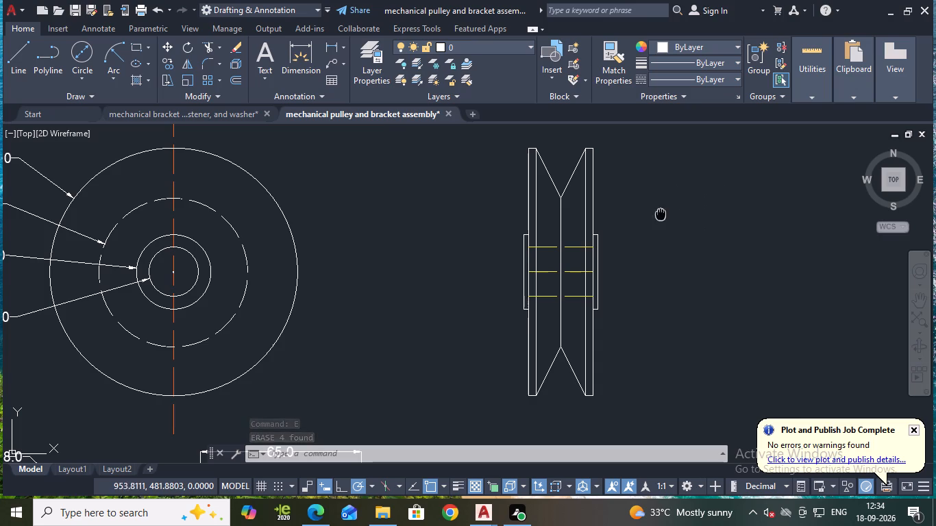
middle_drag(661, 214, 548, 208)
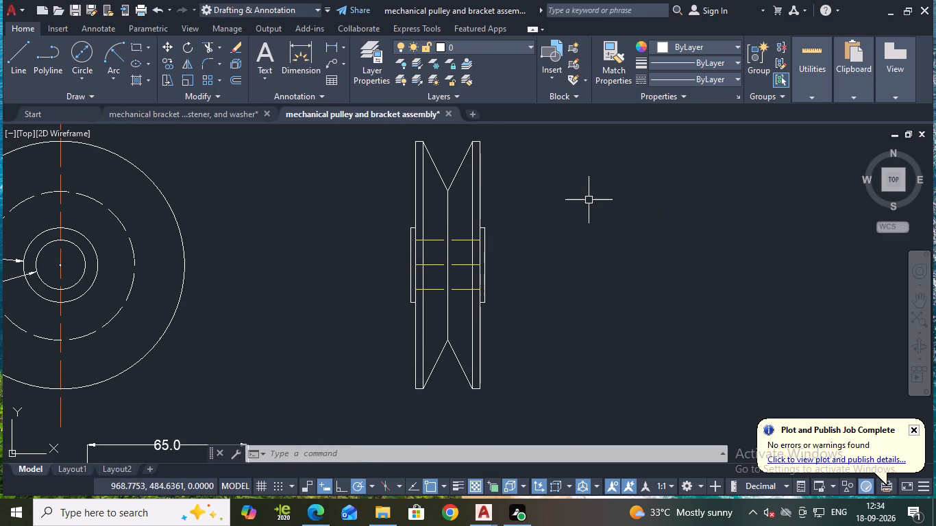
key(Escape)
middle_drag(647, 305, 641, 282)
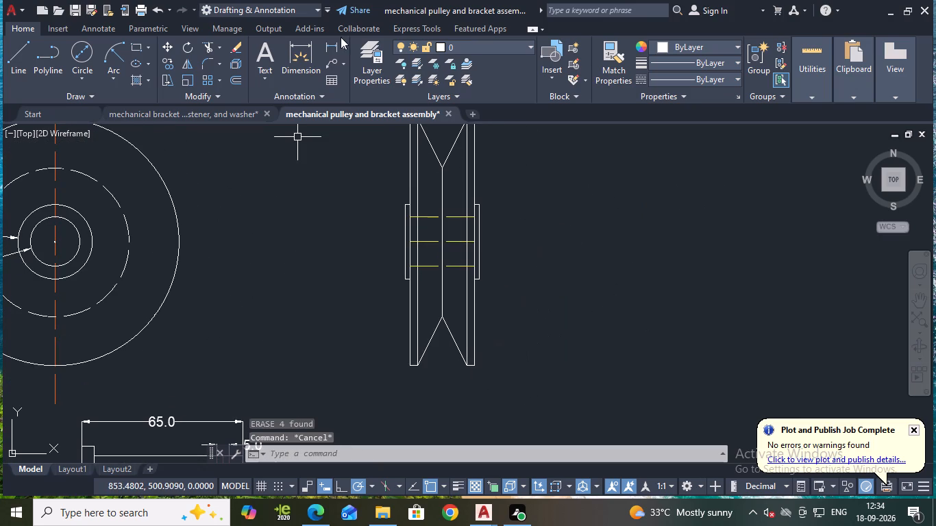
click(334, 46)
middle_drag(668, 321, 669, 288)
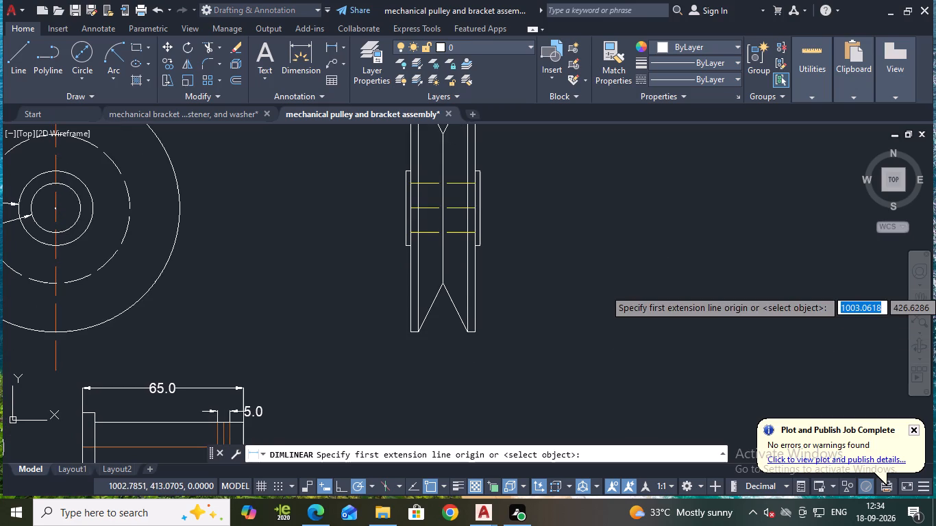
scroll(445, 369, up, 1)
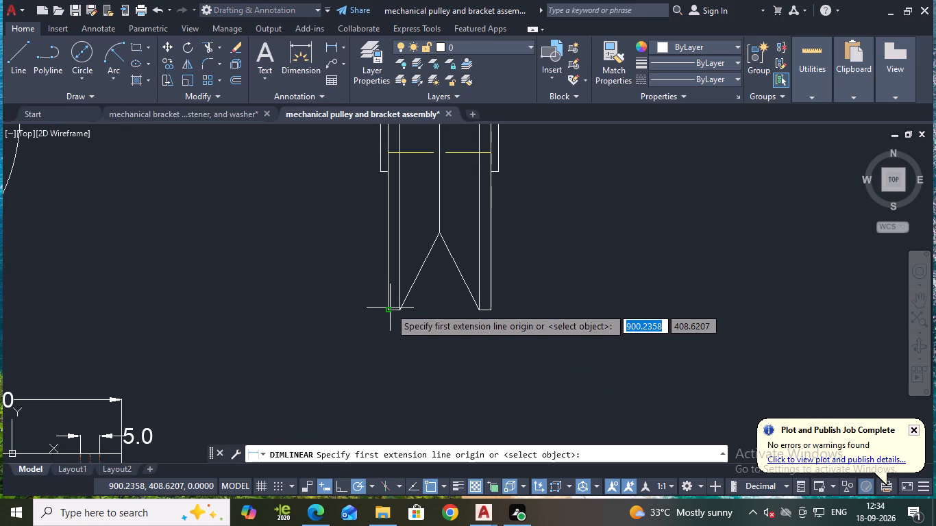
click(386, 310)
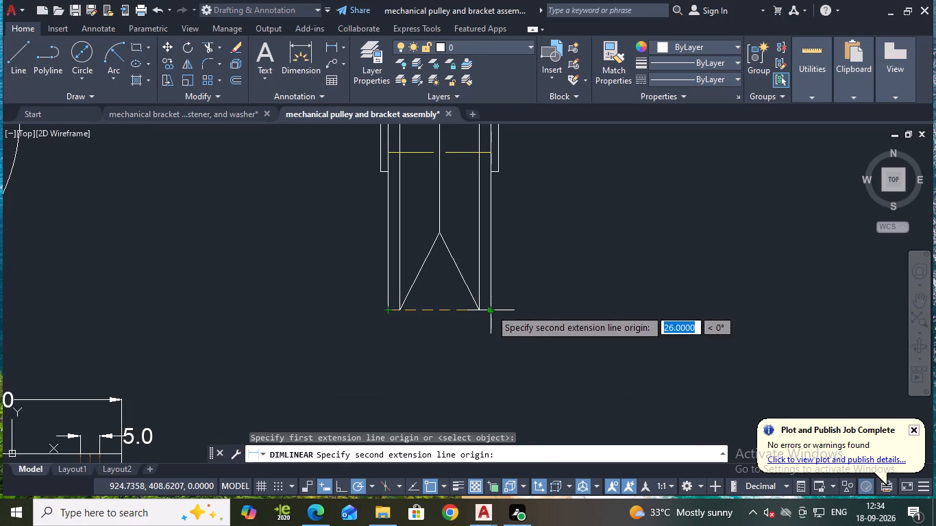
click(491, 309)
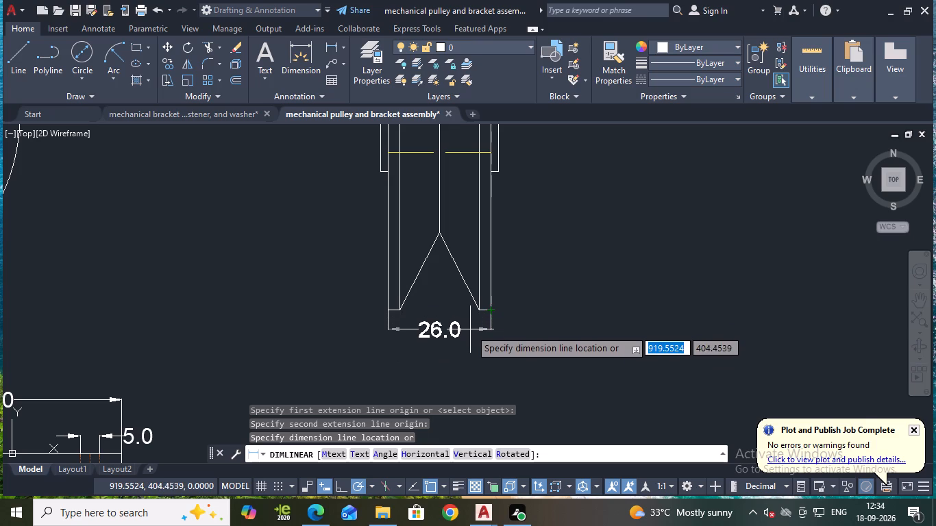
click(470, 331)
Add a linear dimension for the overall width across the two hub projections, placed below the rim width dimension.
key(space)
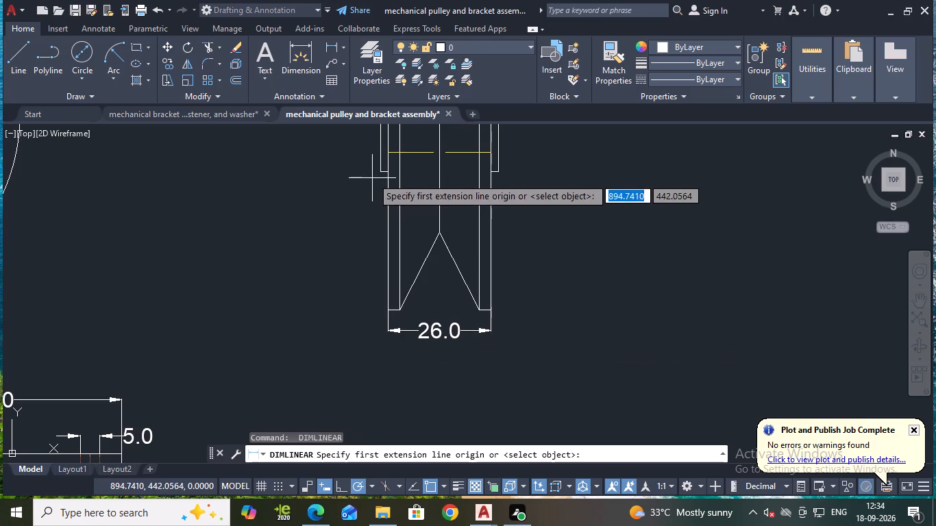
click(380, 173)
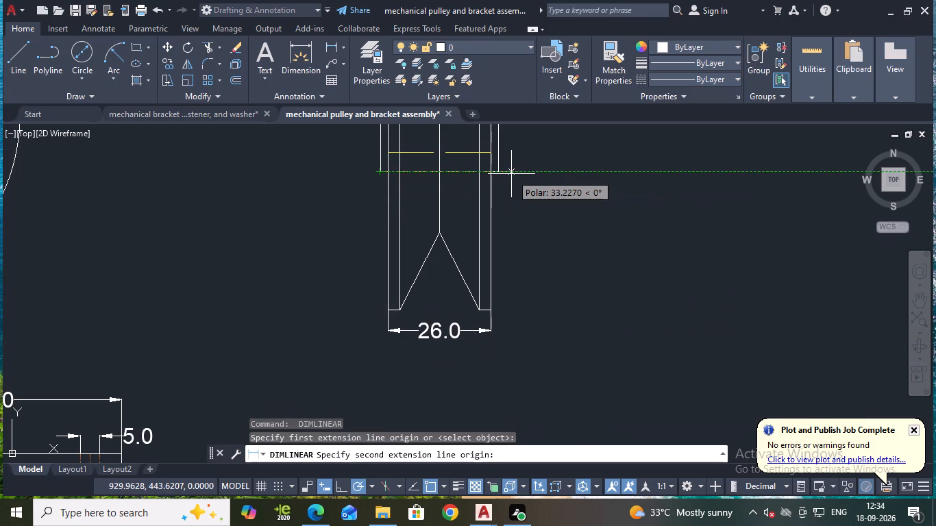
click(500, 173)
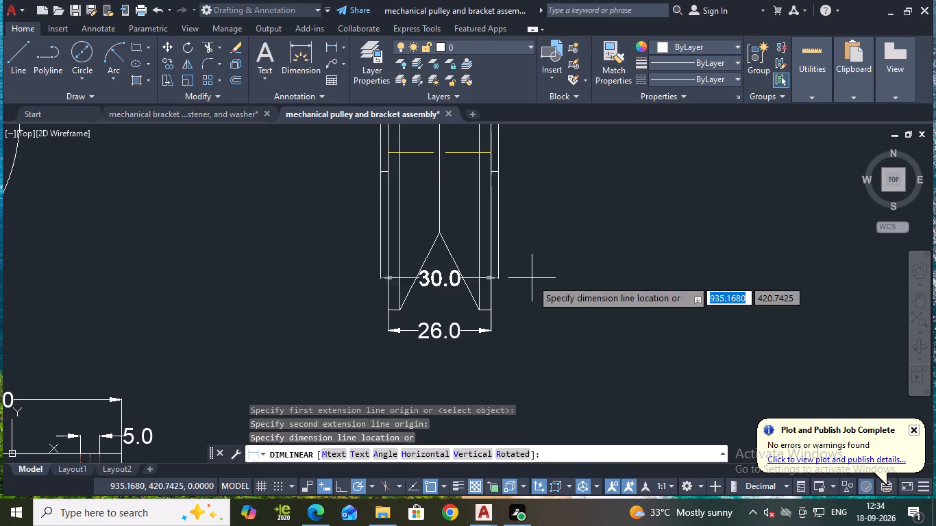
click(525, 355)
Add a linear dimension for the V-groove's opening width between the inner rim edges, placed above the side view.
middle_drag(551, 276, 550, 391)
scroll(547, 331, down, 1)
middle_drag(591, 299, 593, 354)
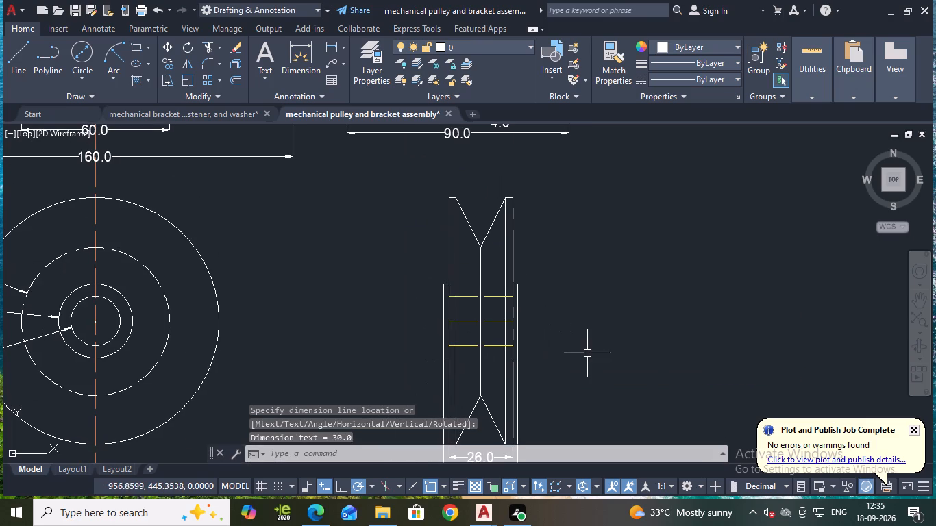
key(space)
middle_drag(574, 253, 595, 329)
scroll(484, 278, up, 2)
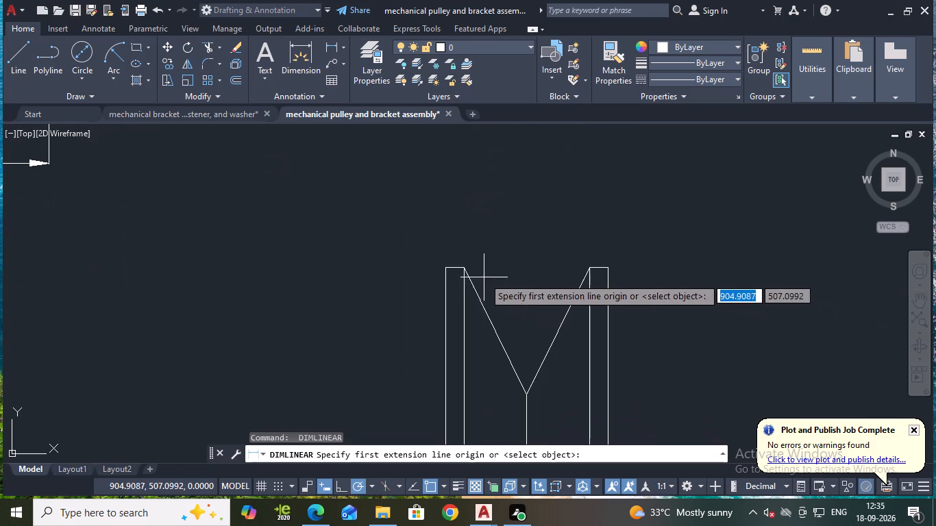
click(462, 267)
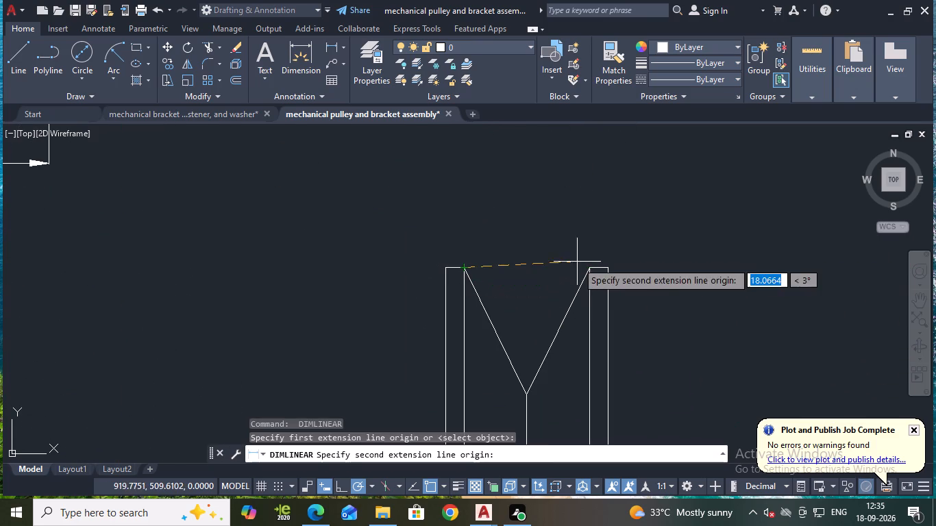
click(589, 266)
click(580, 252)
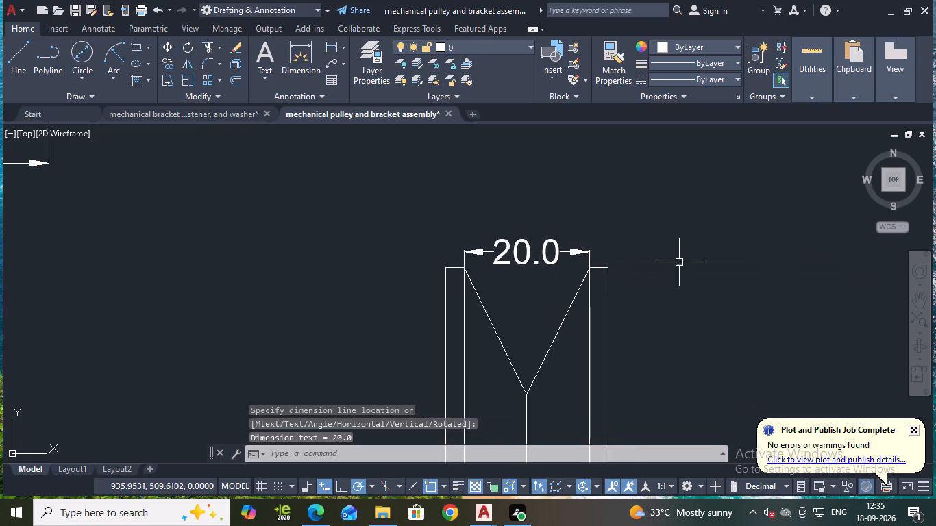
Save the drawing.
scroll(679, 262, down, 1)
middle_drag(688, 286, 593, 192)
scroll(553, 190, down, 2)
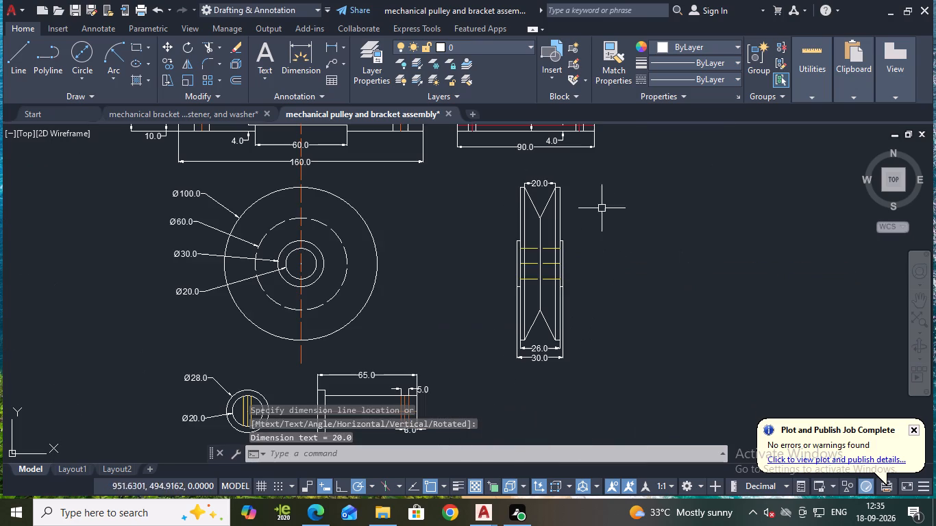
middle_drag(631, 238, 643, 182)
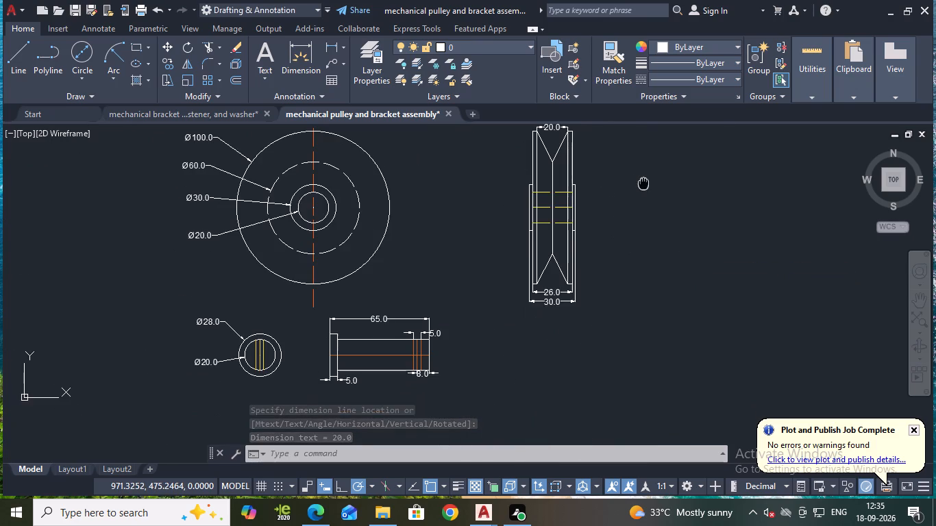
middle_drag(643, 182, 642, 181)
scroll(636, 193, down, 1)
middle_drag(650, 205, 621, 315)
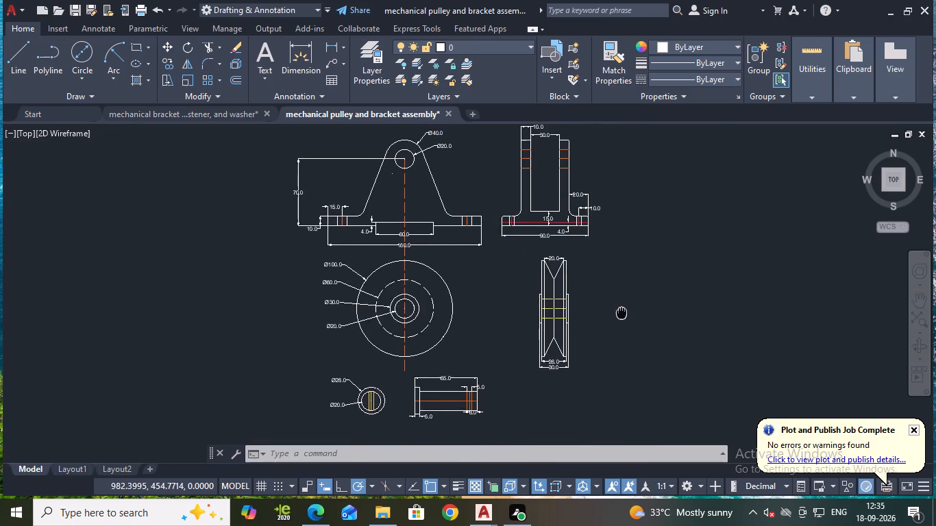
middle_drag(621, 315, 612, 337)
key(ctrl+s)
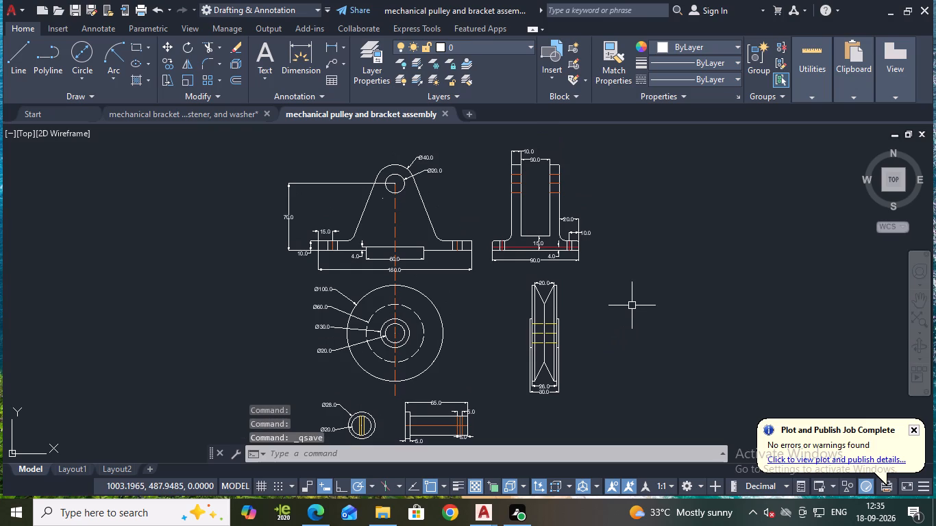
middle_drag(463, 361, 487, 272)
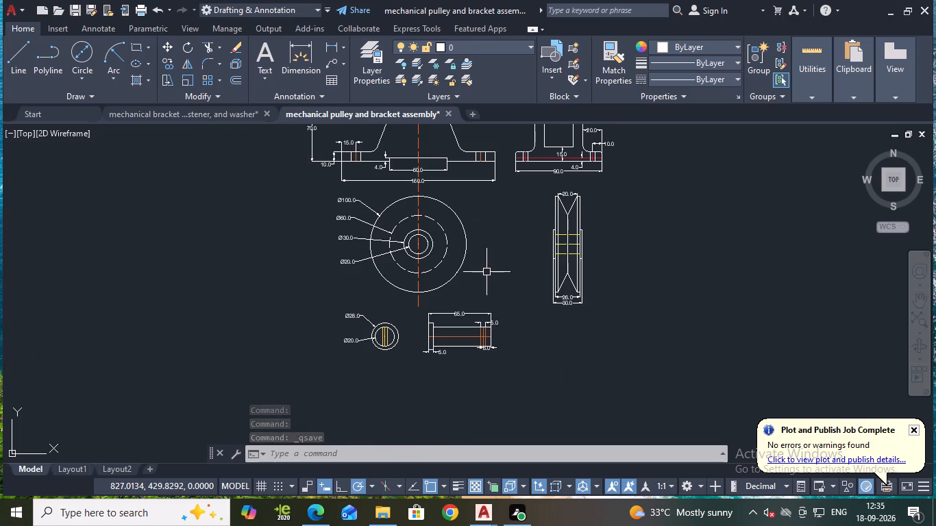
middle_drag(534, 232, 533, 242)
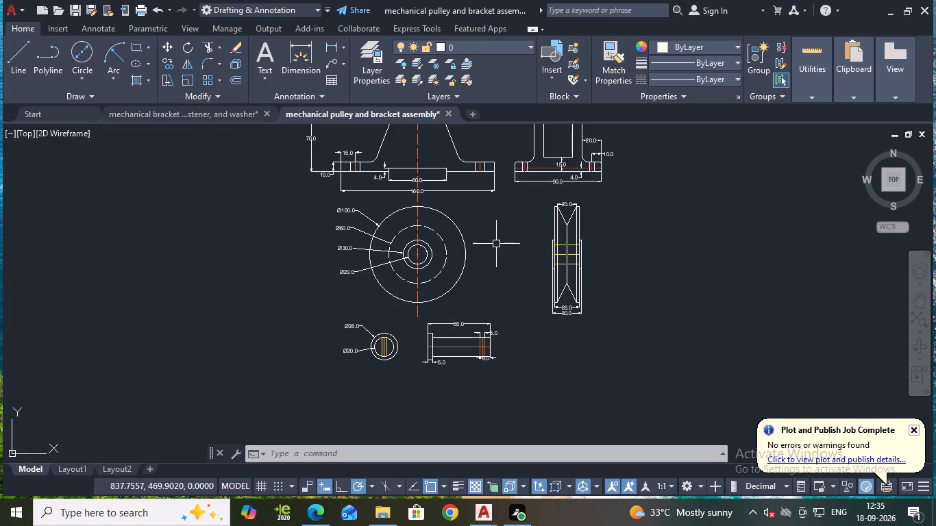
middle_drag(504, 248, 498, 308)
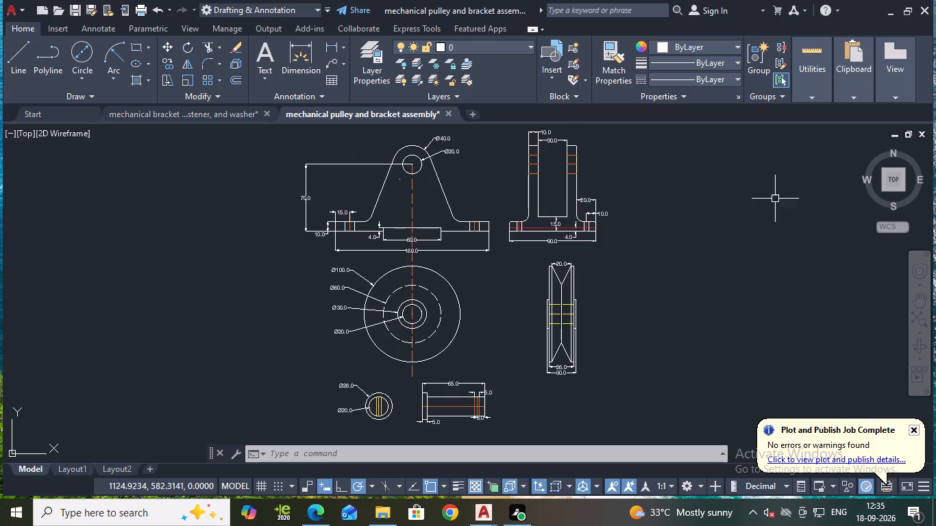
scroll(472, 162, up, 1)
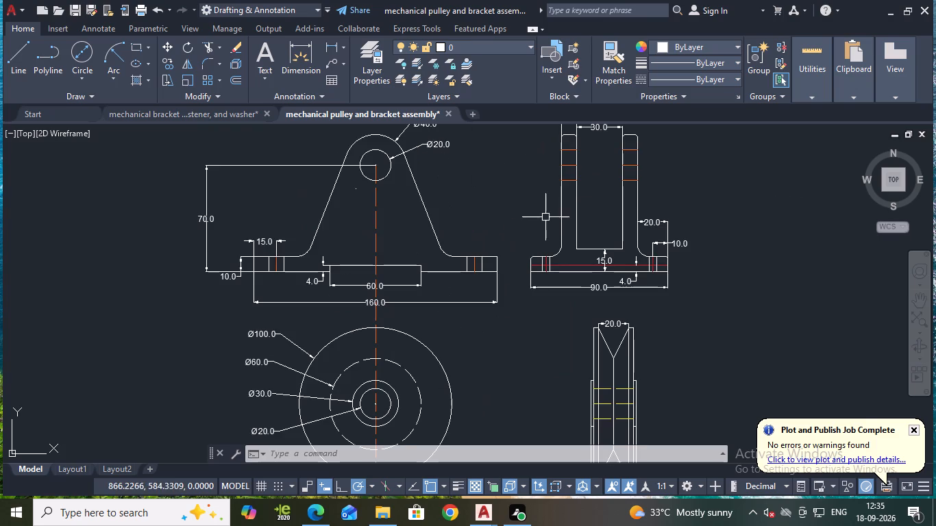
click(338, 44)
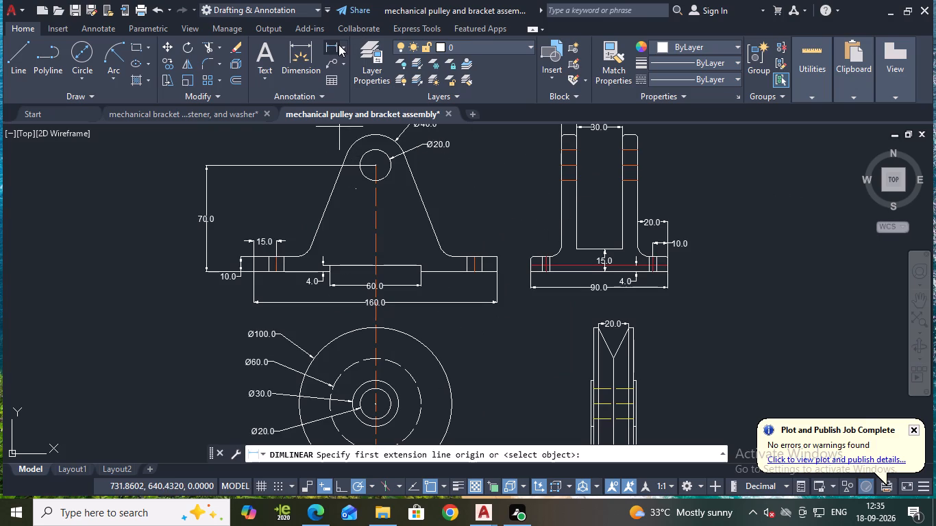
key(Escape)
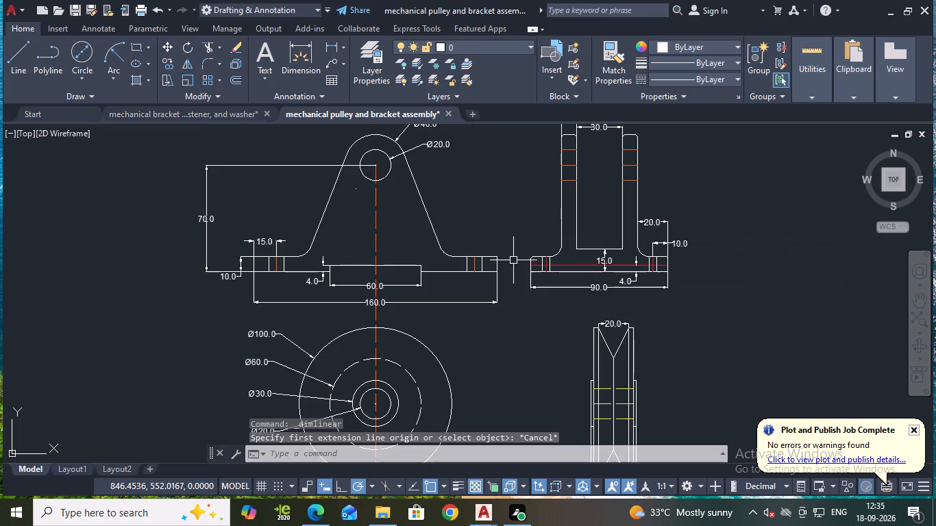
Offset the vertical right end edge of the bracket front view's base inward by 35.
key(o)
key(Return)
key(Return)
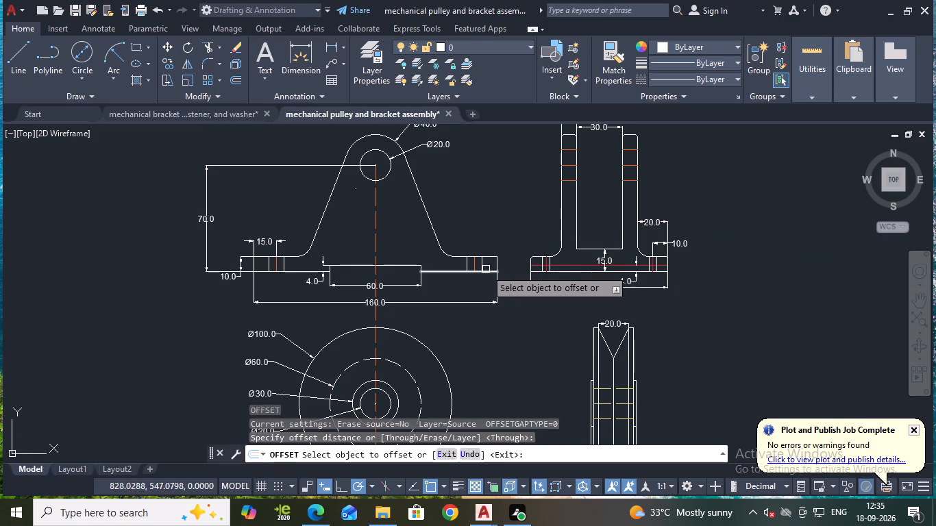
click(497, 268)
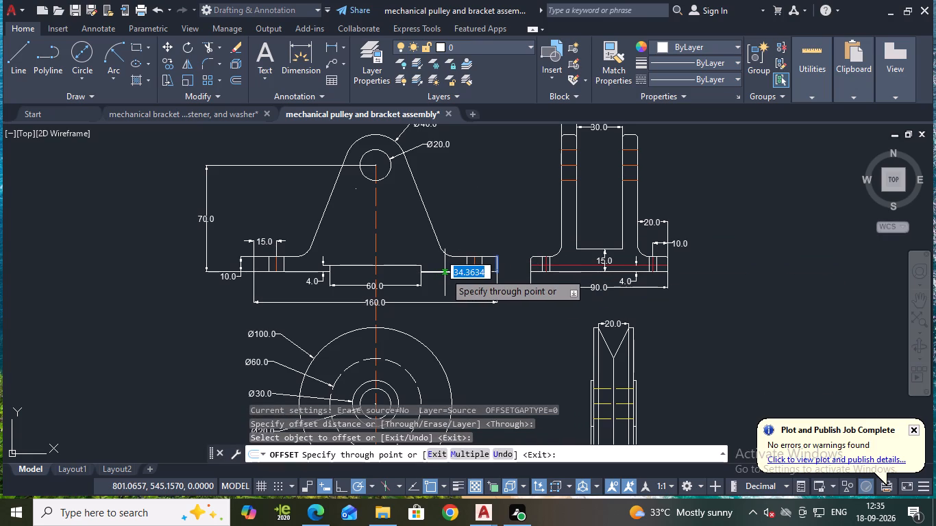
text(35)
key(Return)
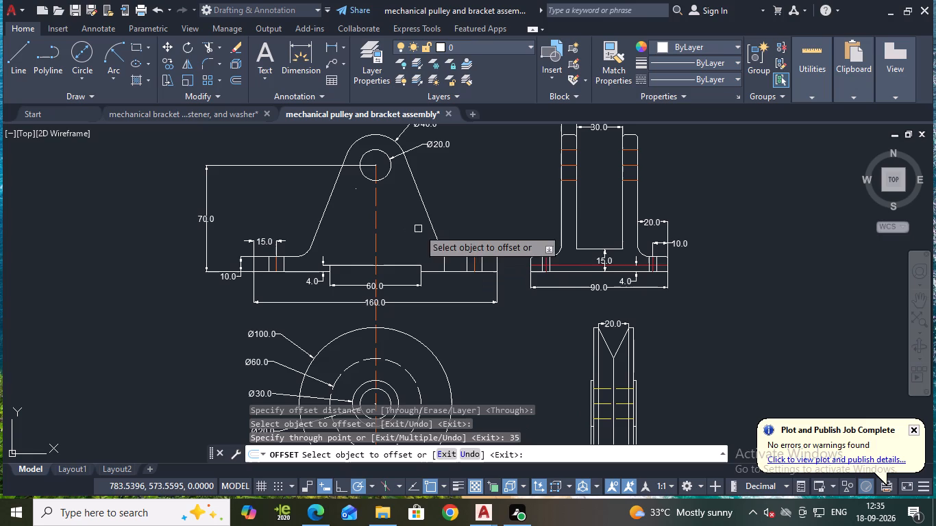
key(Escape)
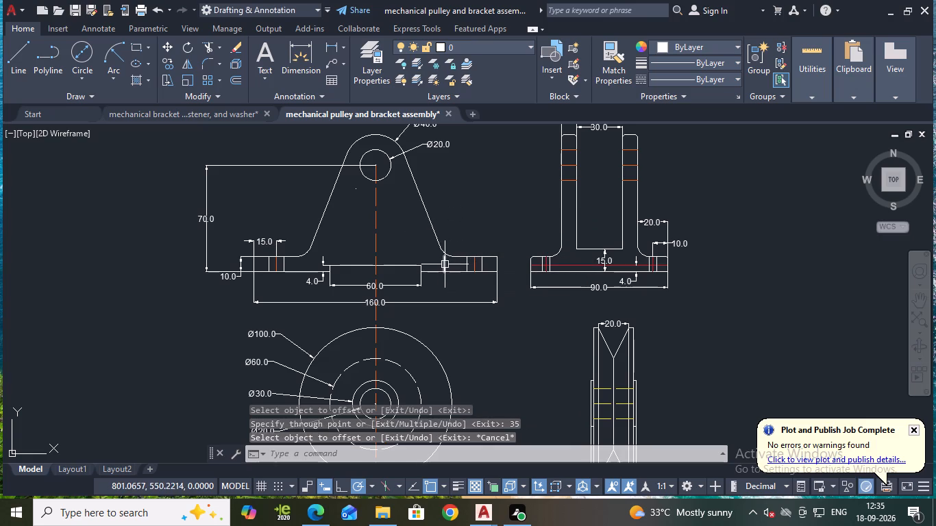
Stretch the upper end of the offset line vertically upward by about 16, past the base-to-web fillet.
click(445, 264)
scroll(444, 254, up, 3)
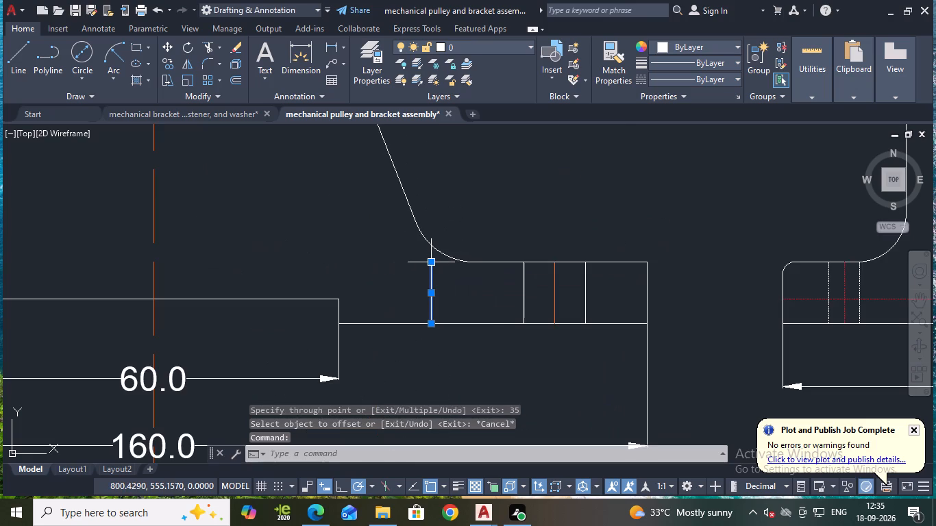
click(432, 264)
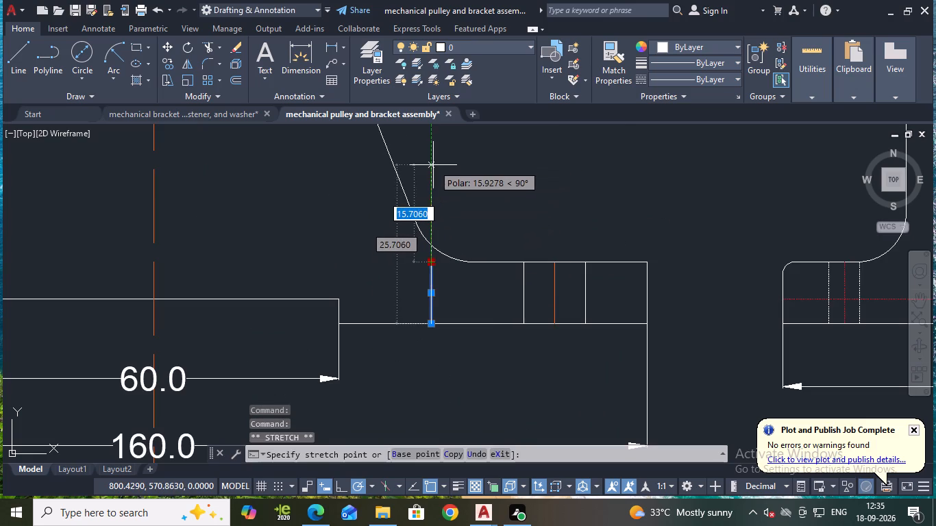
click(433, 165)
key(Escape)
scroll(432, 234, down, 1)
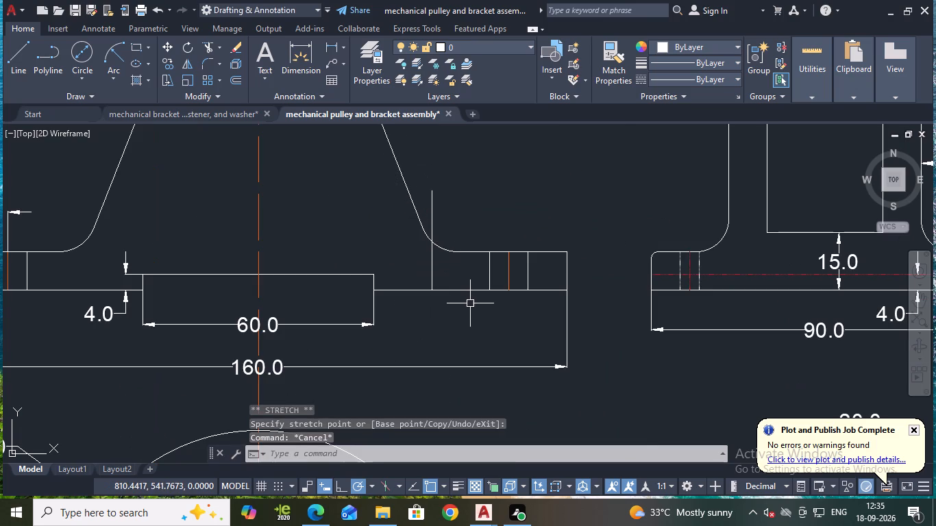
Trim away the part of the offset line below the fillet, inside the base.
text(tr)
key(Return)
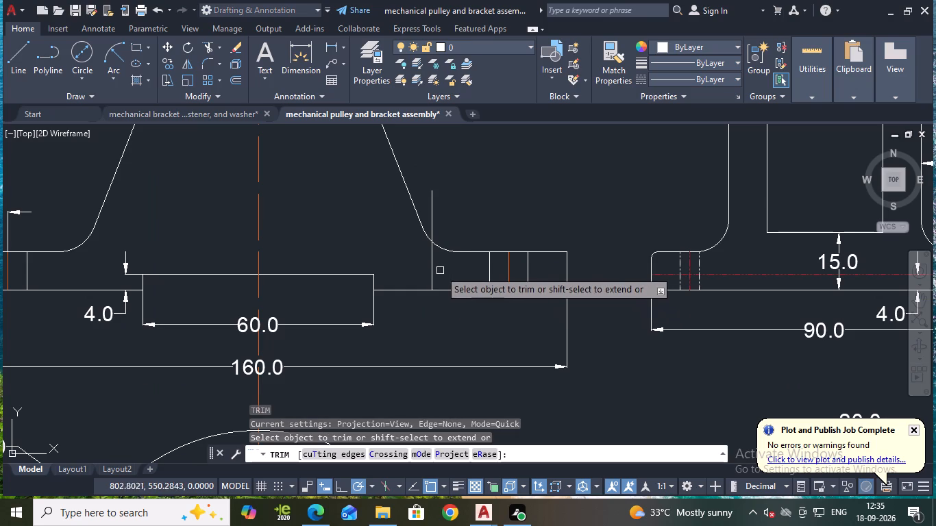
click(433, 266)
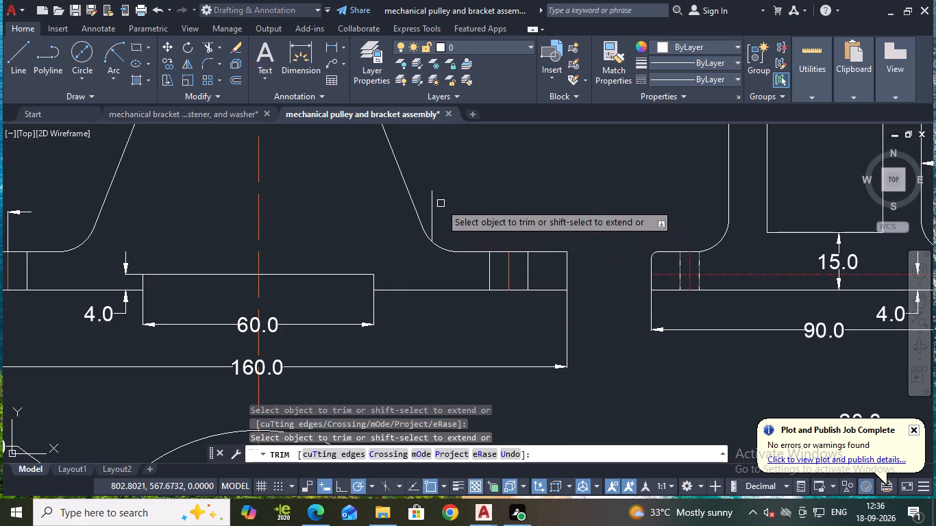
key(Escape)
Set the linetype of the remaining short vertical line above the fillet to HIDDEN.
click(434, 205)
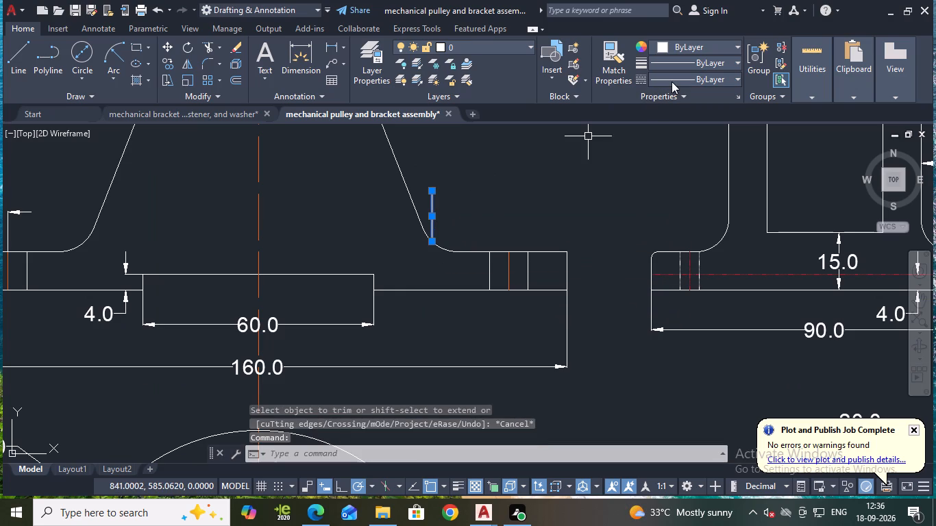
click(672, 83)
click(683, 134)
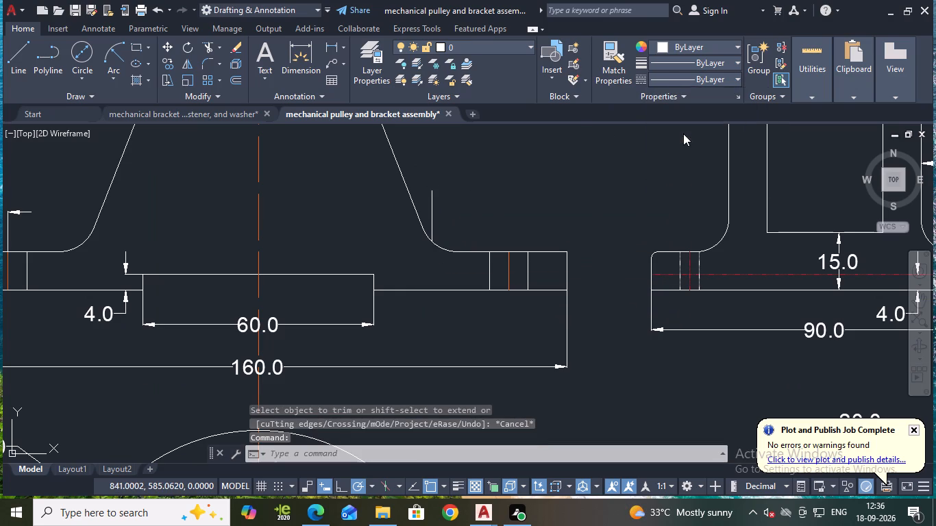
click(693, 75)
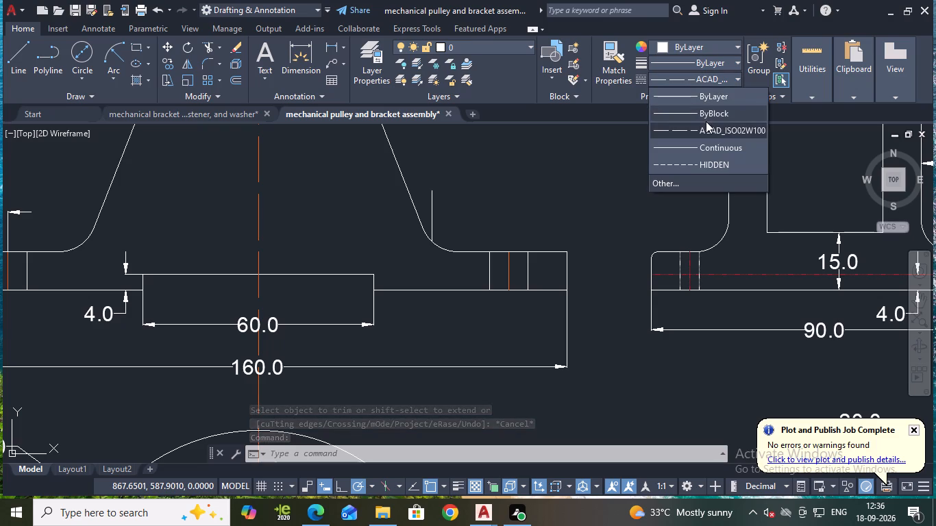
click(689, 167)
key(Escape)
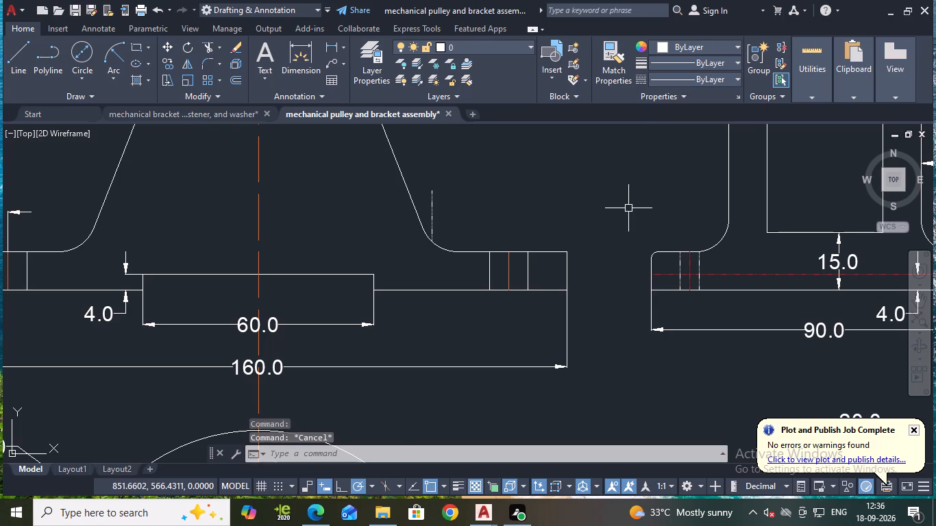
Set the colour of the short vertical reference line at the fillet to orange 205,105,40.
click(434, 198)
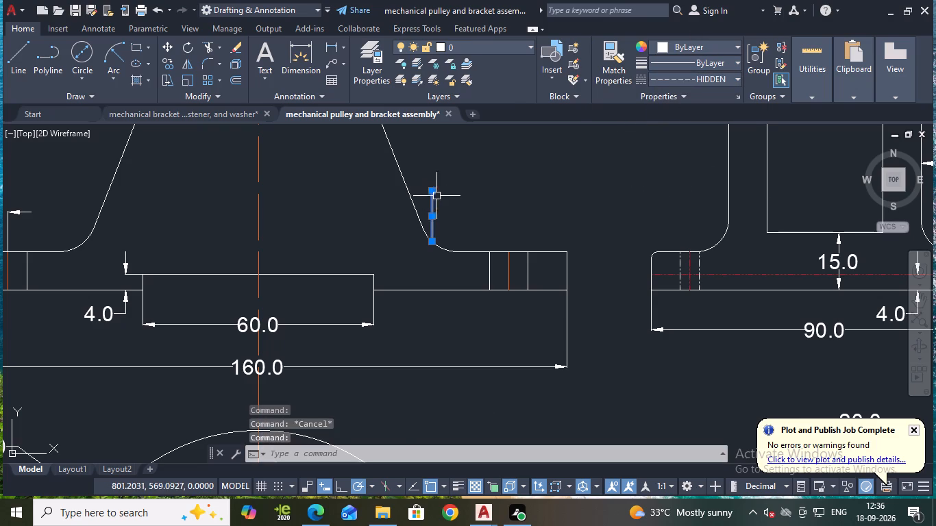
click(694, 37)
click(704, 46)
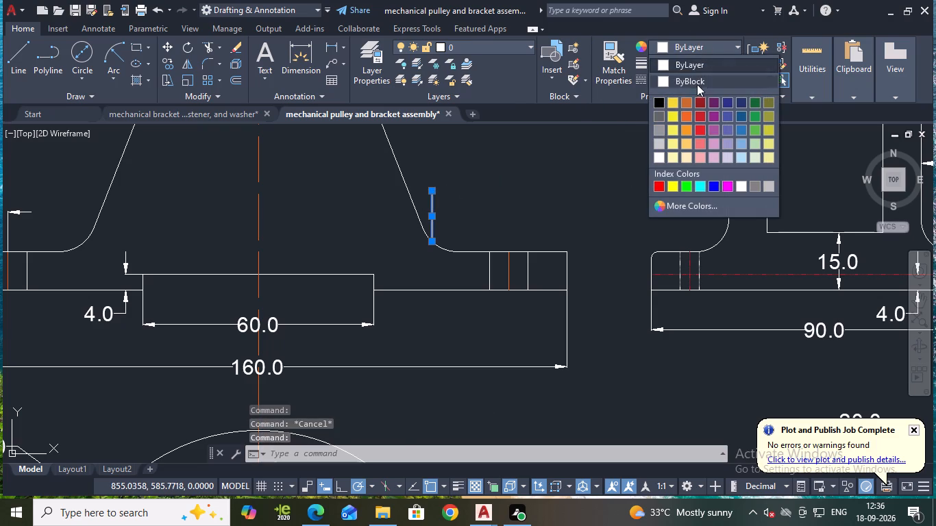
click(683, 106)
key(Escape)
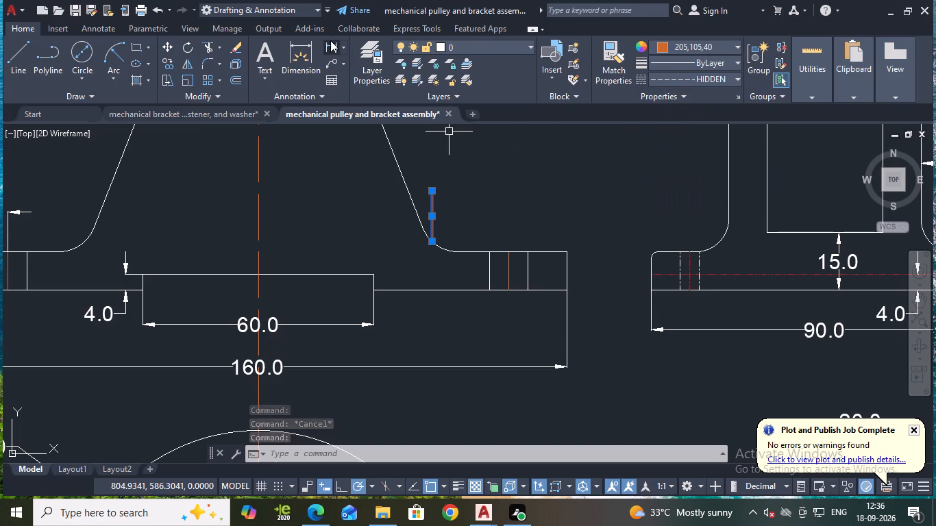
Add a horizontal linear dimension from the reference line to the base's right end corner, placed above the base.
click(330, 47)
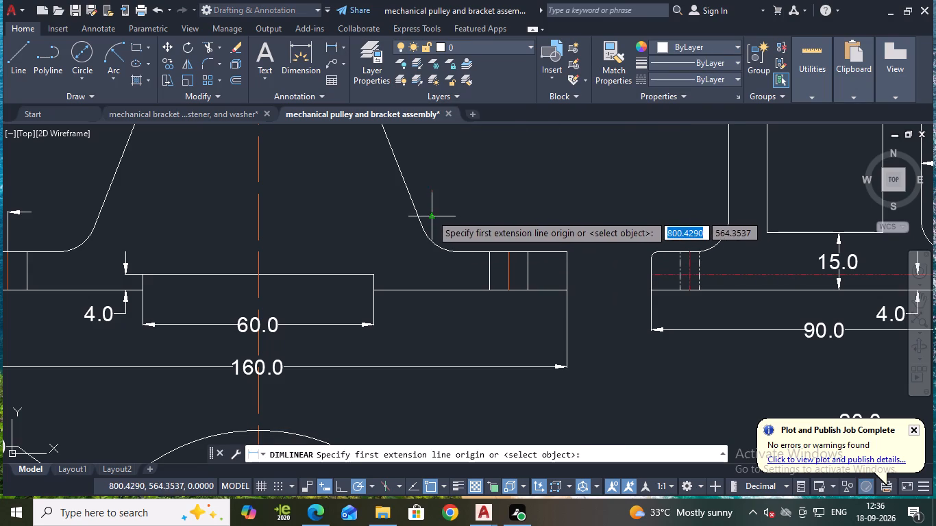
click(432, 214)
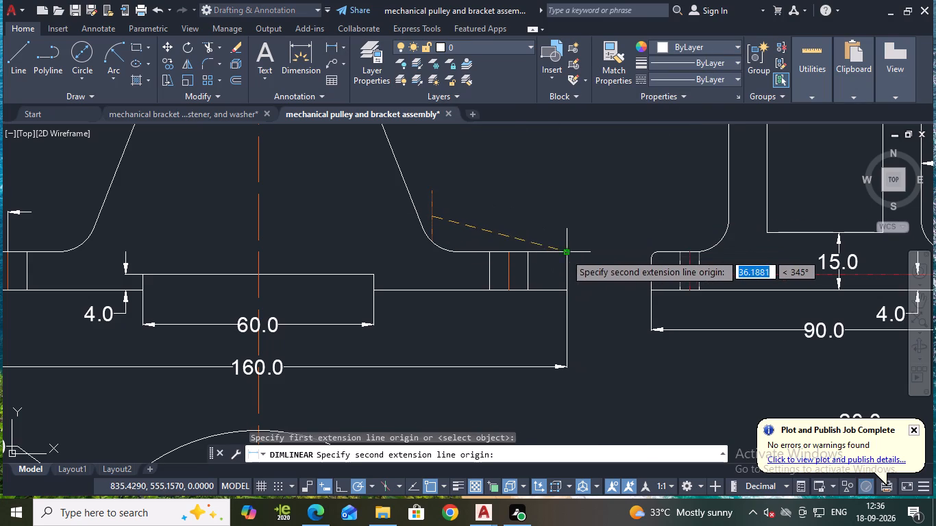
click(565, 253)
click(547, 212)
scroll(563, 210, down, 2)
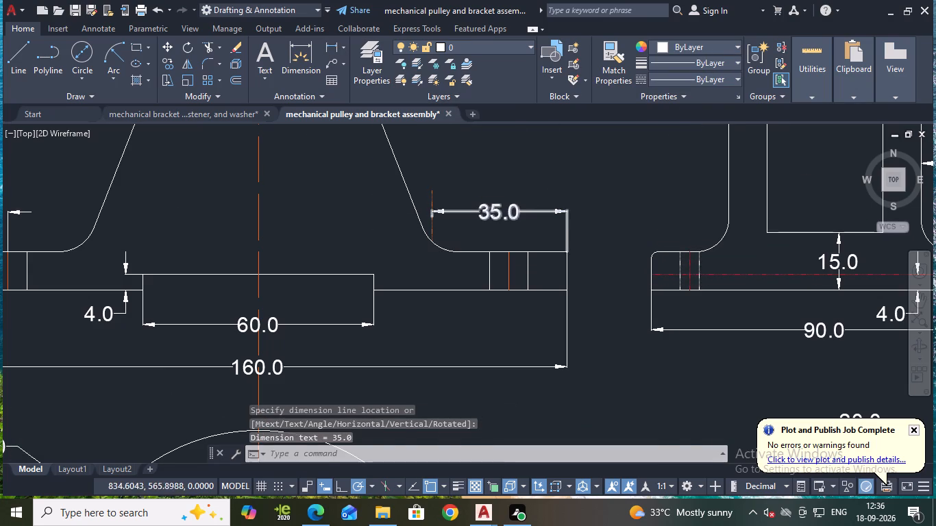
Save the drawing.
key(ctrl+s)
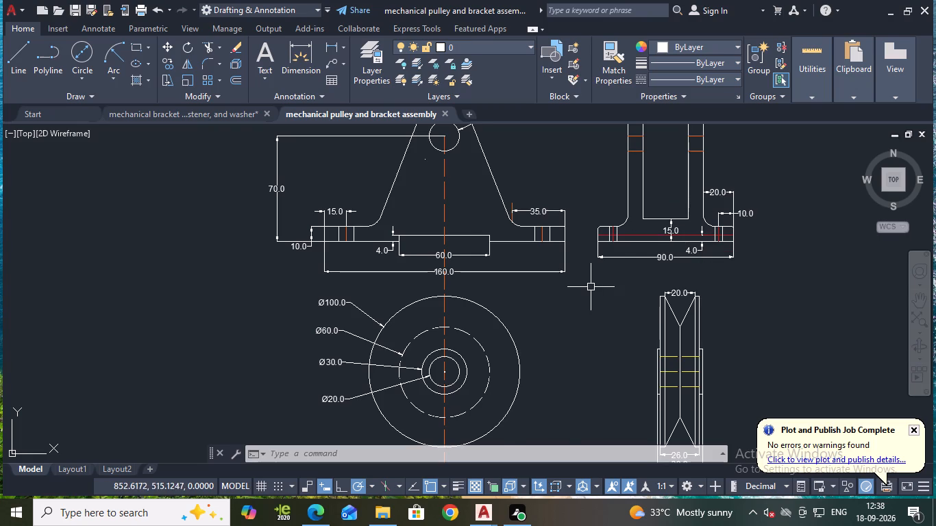
Turn off command log recording with LOGFILEOFF.
scroll(591, 287, down, 1)
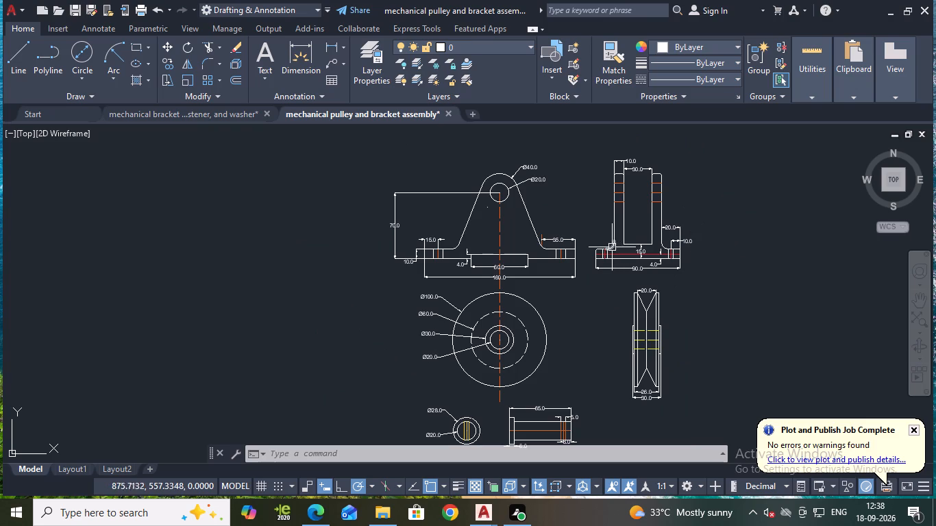
click(351, 453)
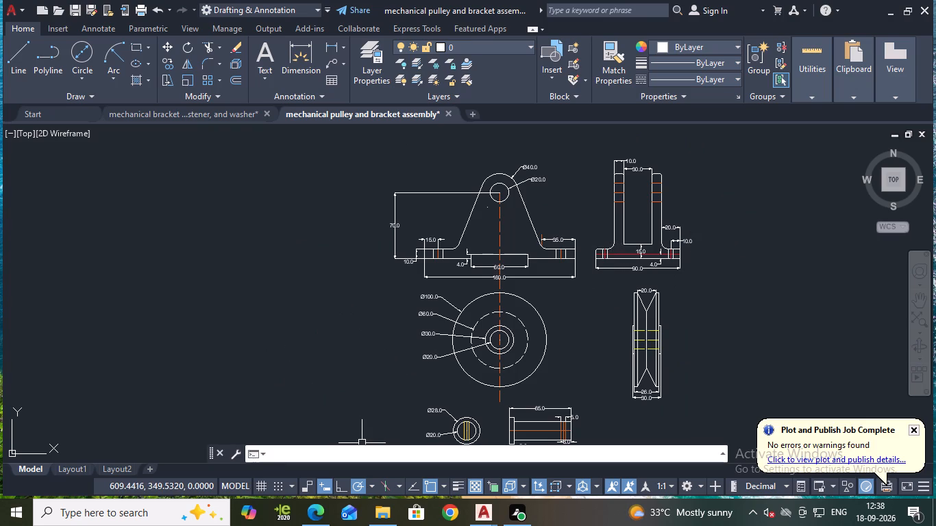
text(log)
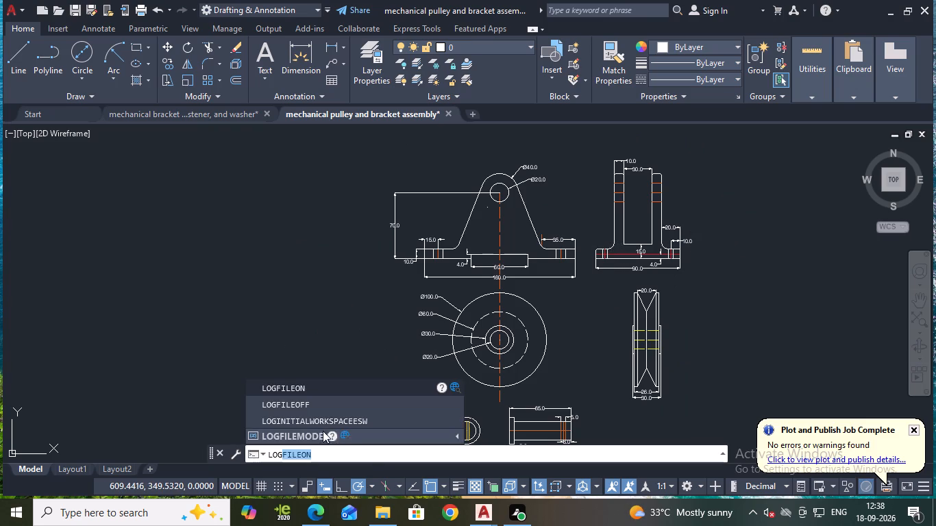
click(295, 403)
Save the drawing again.
key(ctrl+s)
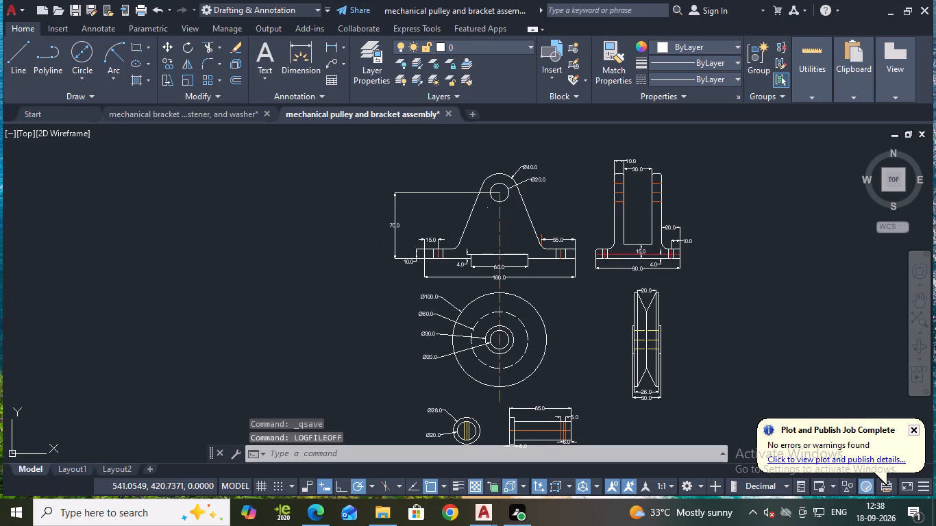
Start a plot using the DWG To PDF.pc3 plotter and ISO A4 (297.00 x 210.00 MM) paper.
text(plot)
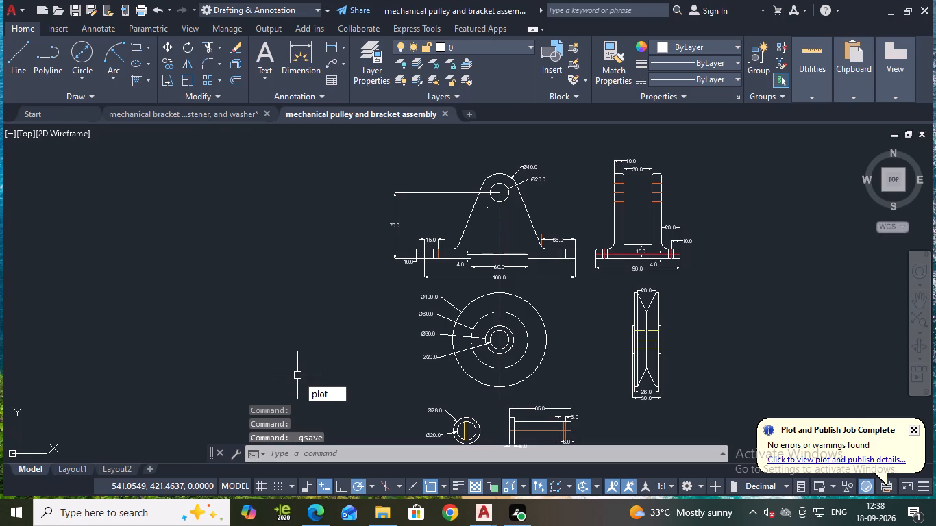
key(Return)
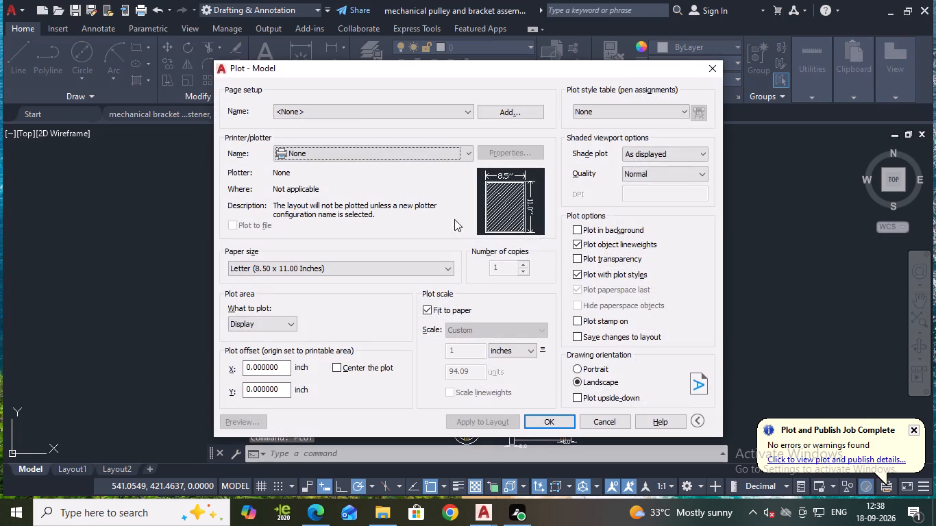
click(399, 151)
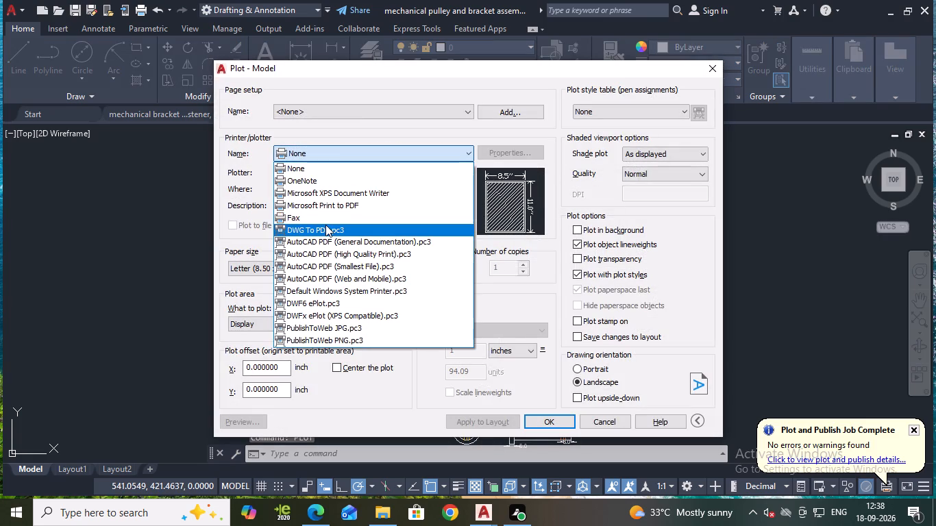
click(325, 225)
click(328, 272)
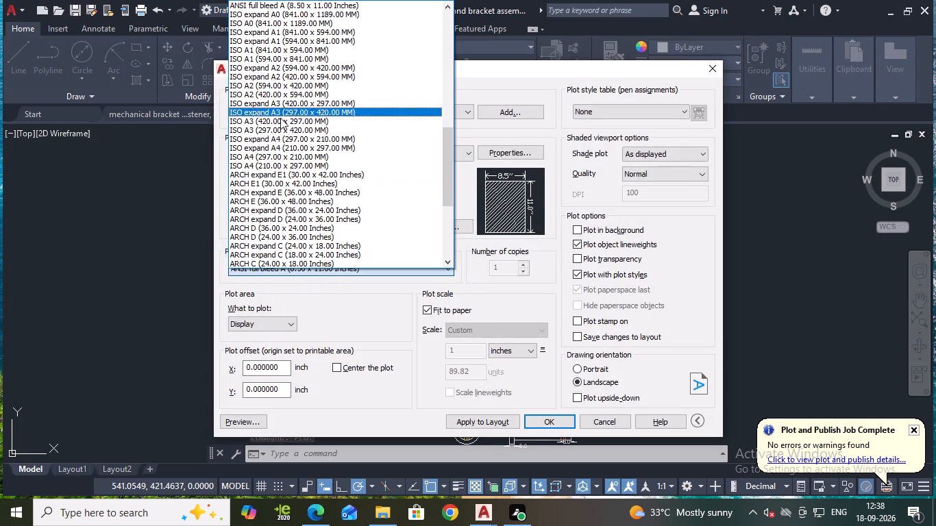
click(249, 156)
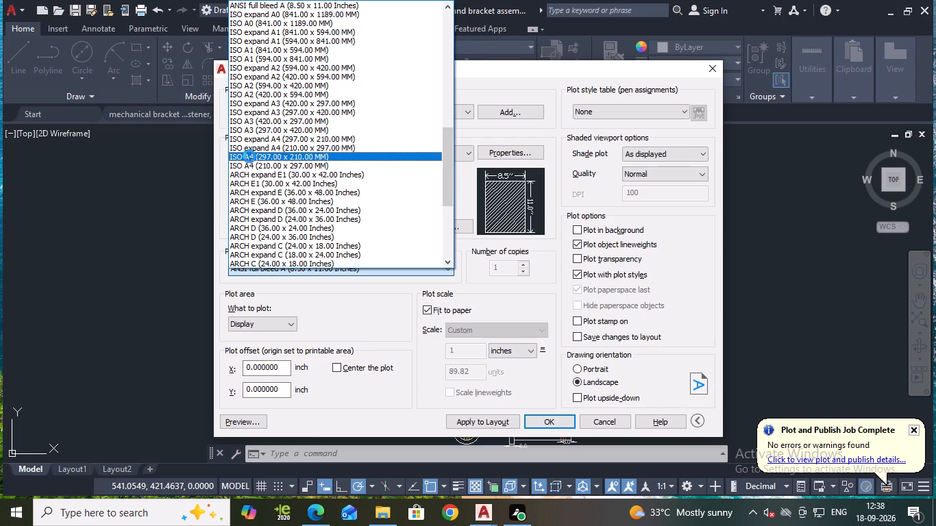
Set the plot area to a window enclosing all the bracket, pulley and pin views.
click(275, 329)
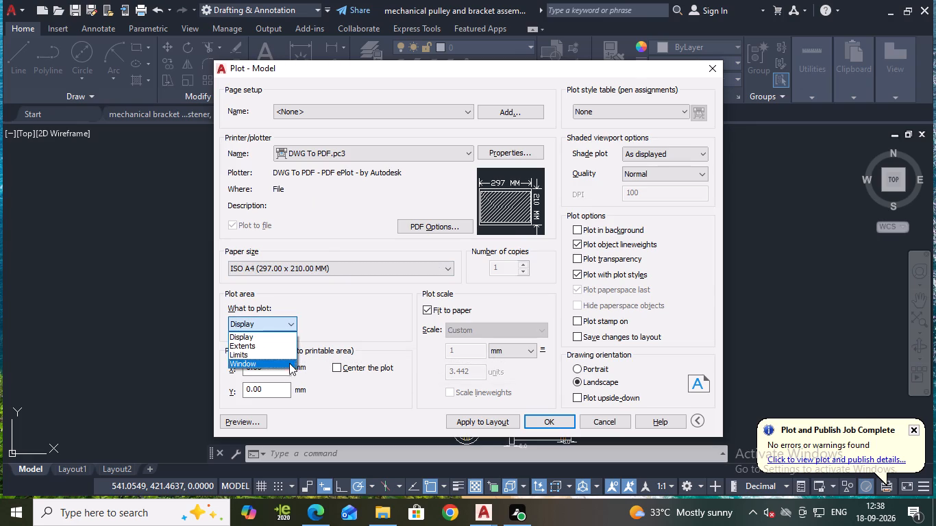
click(280, 366)
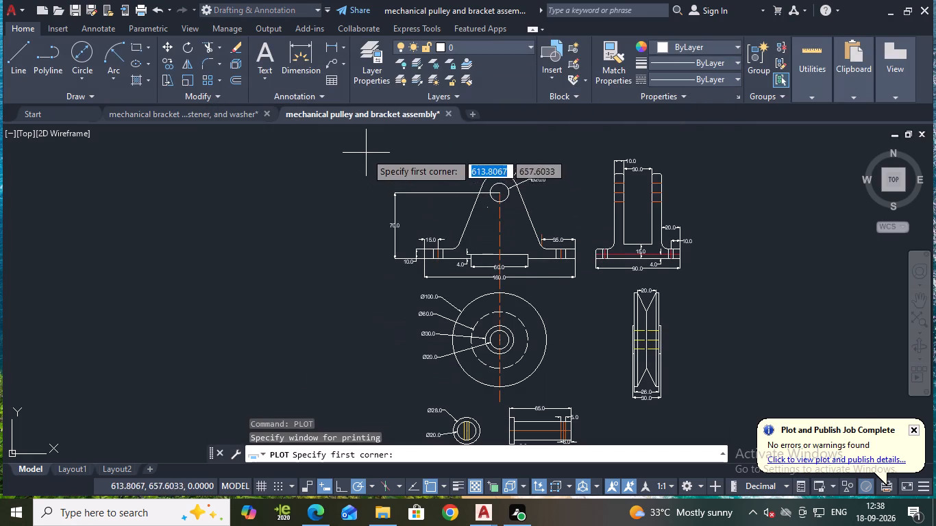
click(366, 149)
middle_drag(721, 317, 690, 234)
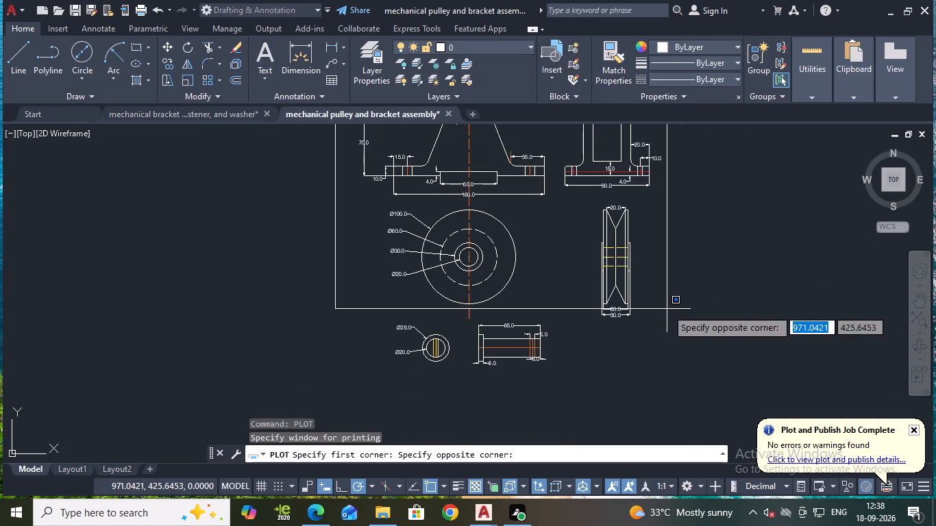
click(701, 386)
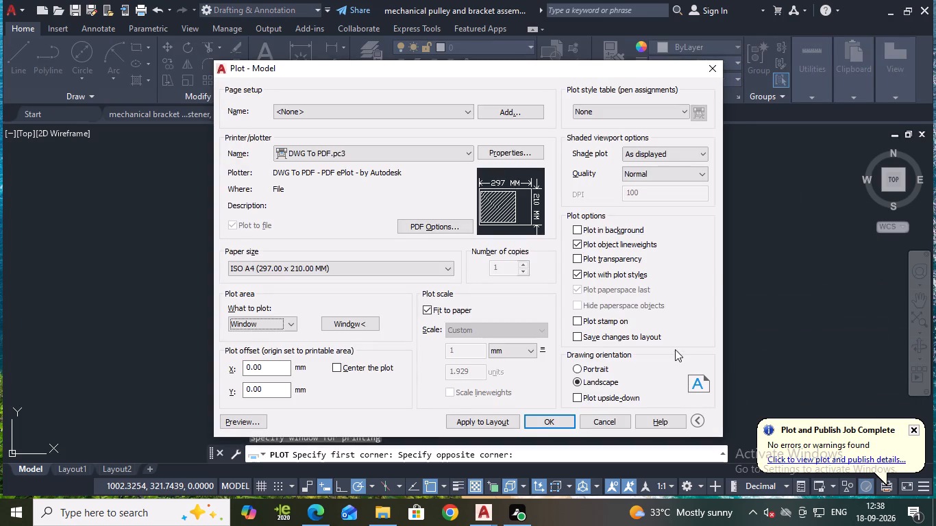
Plot the drawing to "mechanical pulley and bracket assembly-Model.pdf" in the Documents folder and view the resulting PDF.
click(569, 424)
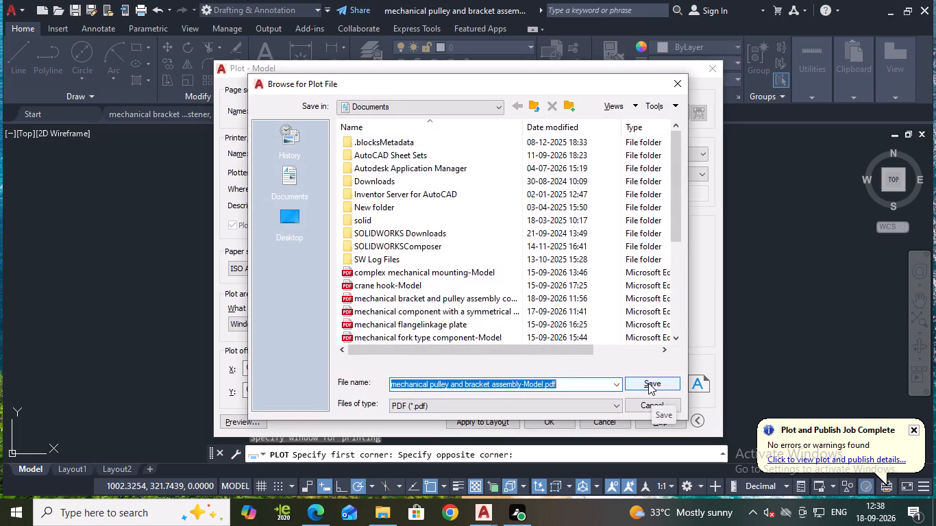
click(648, 383)
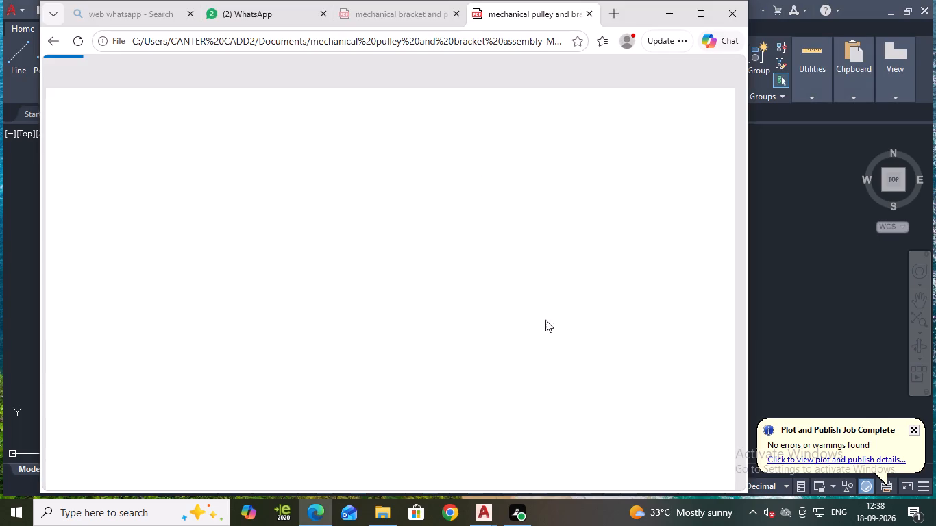
scroll(515, 240, down, 1)
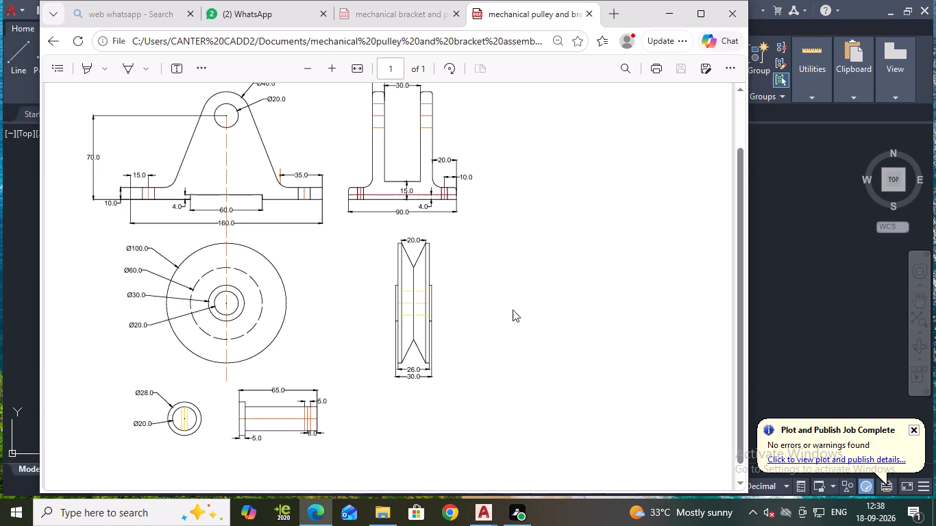